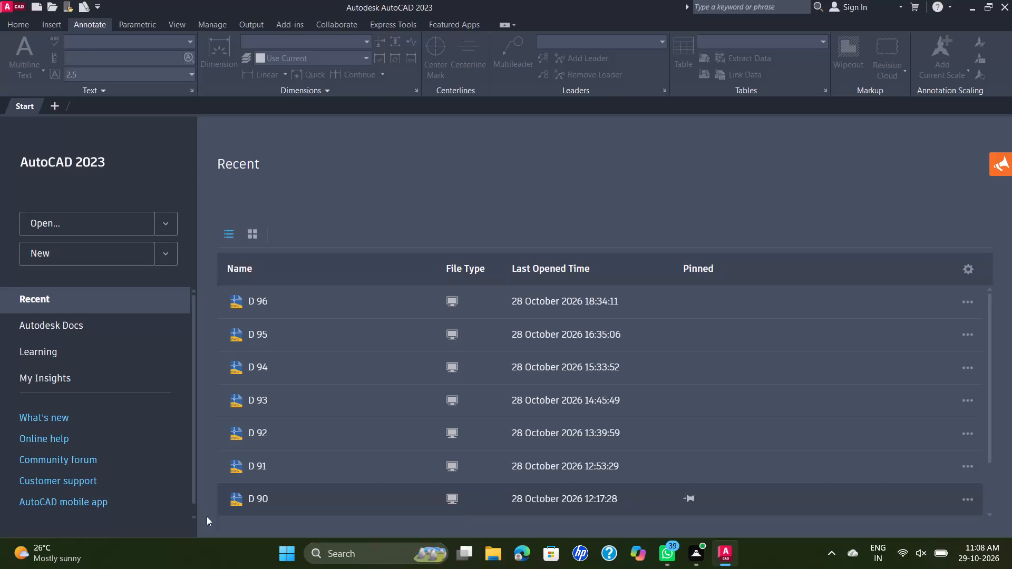
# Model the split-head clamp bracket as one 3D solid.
# Create a new blank drawing from the default acadiso.dwt template.
pyautogui.click(79, 256)
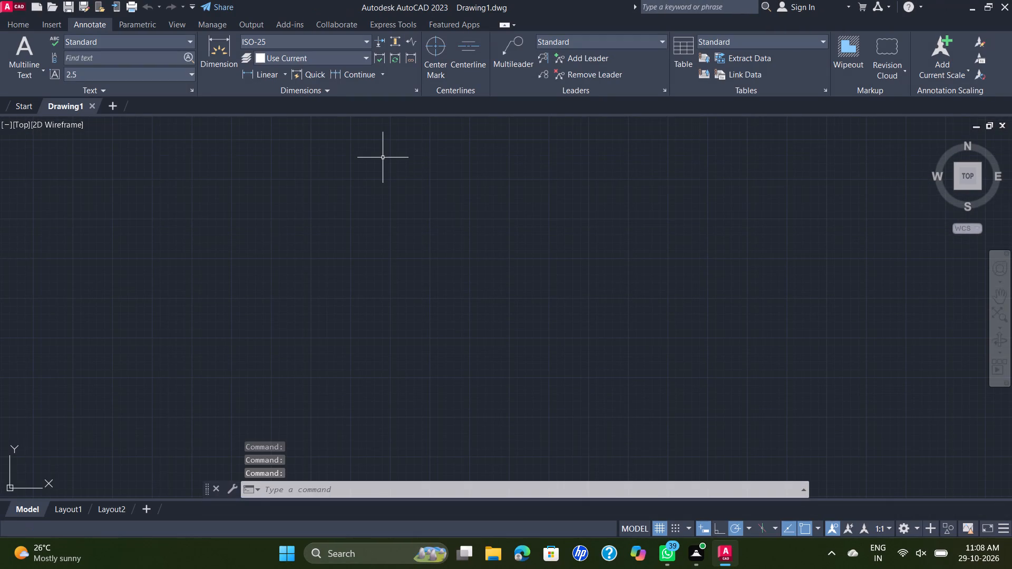
# Set the length precision of the drawing units to two decimal places (0.00).
pyautogui.write('UN')
pyautogui.press('Return')
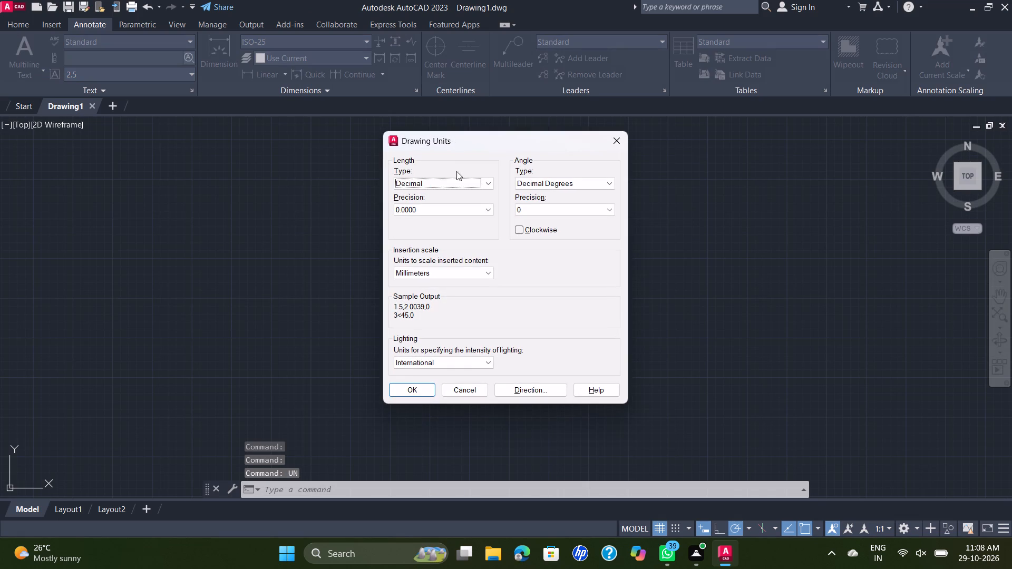
pyautogui.click(486, 213)
pyautogui.click(488, 241)
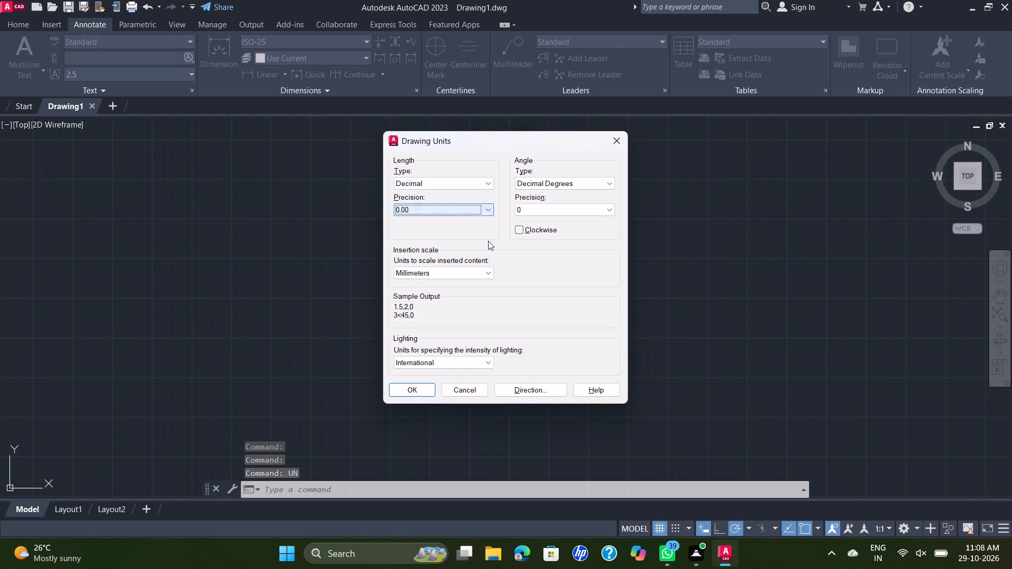
pyautogui.click(418, 394)
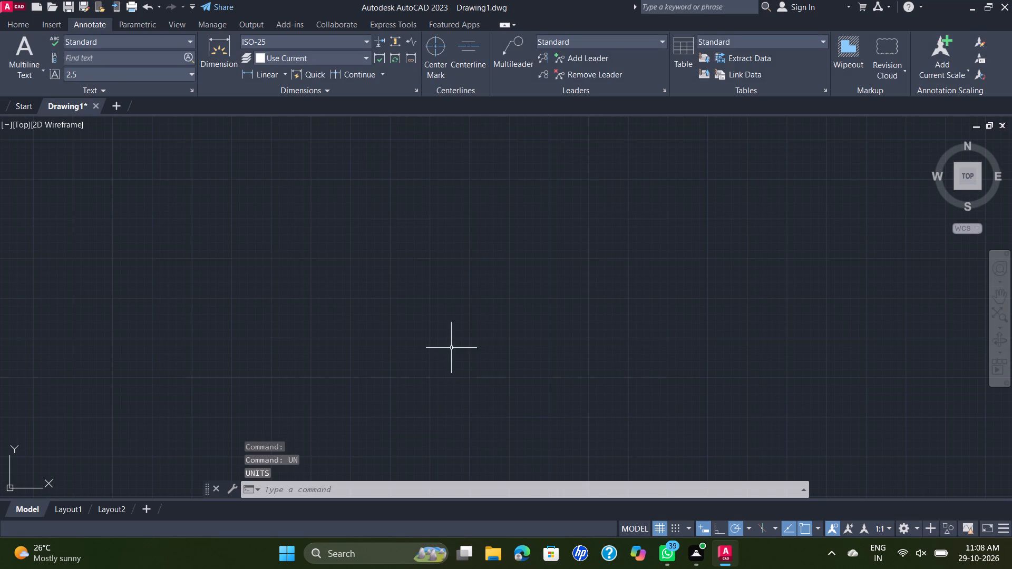
# Set the model space limits with the lower left corner at 0,0 and the upper right corner at 150,150.
pyautogui.write('LIMT')
pyautogui.press('s')
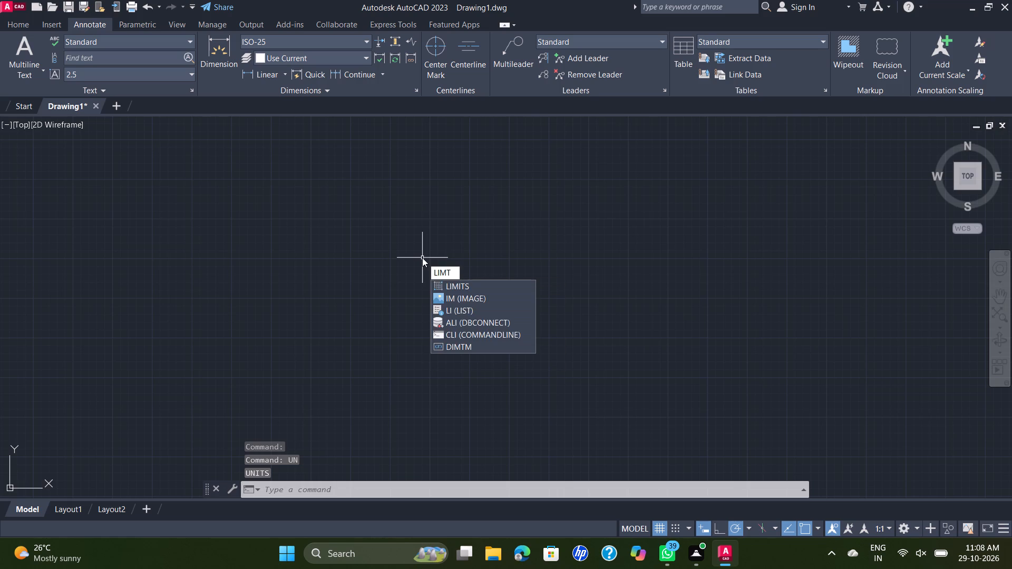
pyautogui.press('Return')
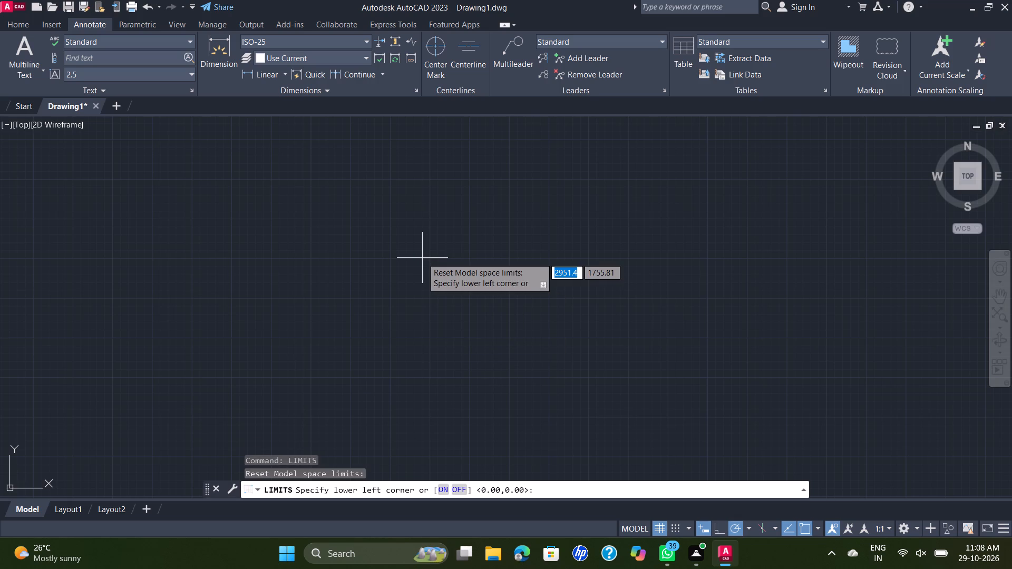
pyautogui.press('0')
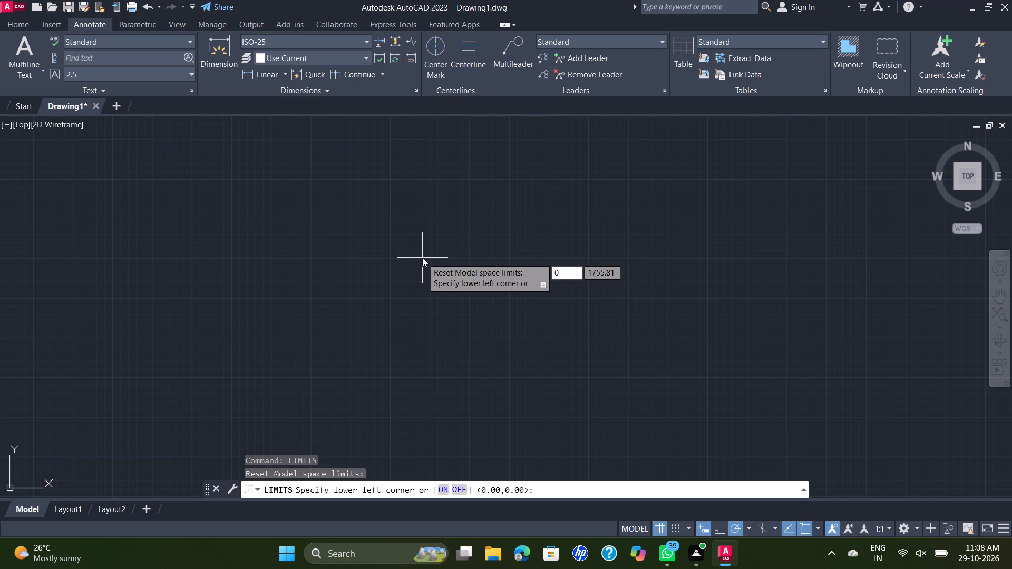
pyautogui.write(',0')
pyautogui.press('Return')
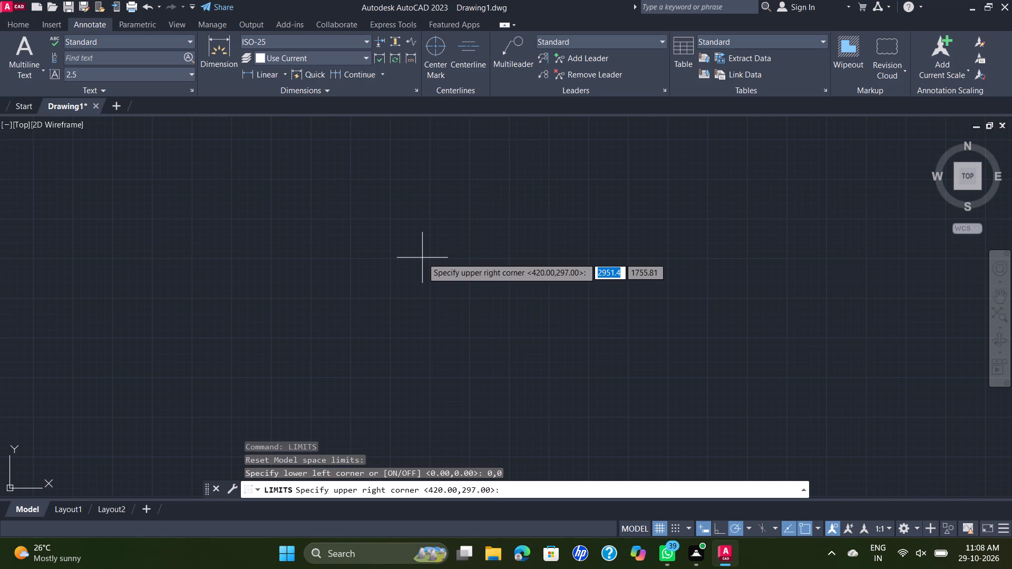
pyautogui.write('150')
pyautogui.write(',150')
pyautogui.press('Return')
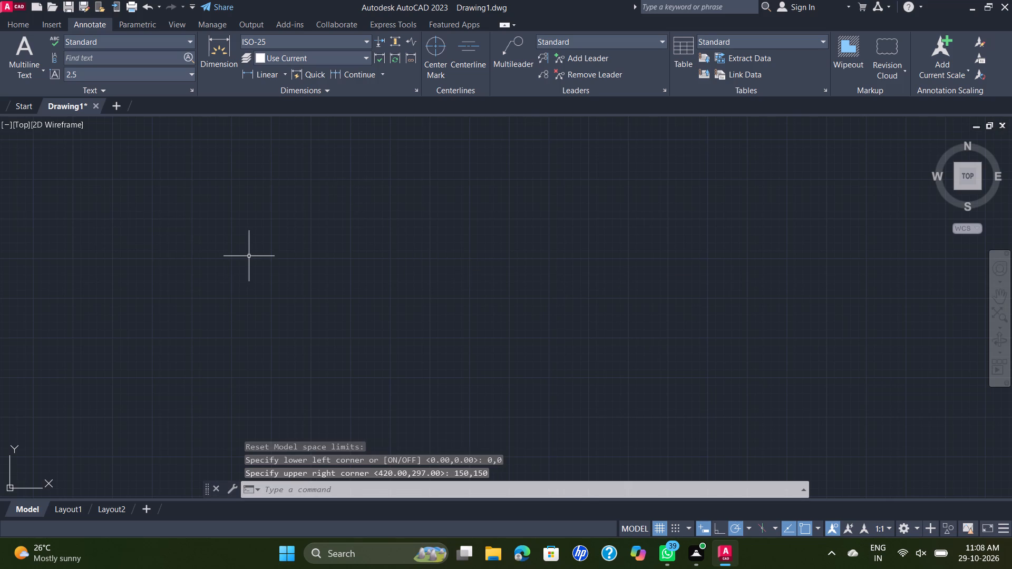
# Turn on command log file recording with LOGFILEON.
pyautogui.write('LO')
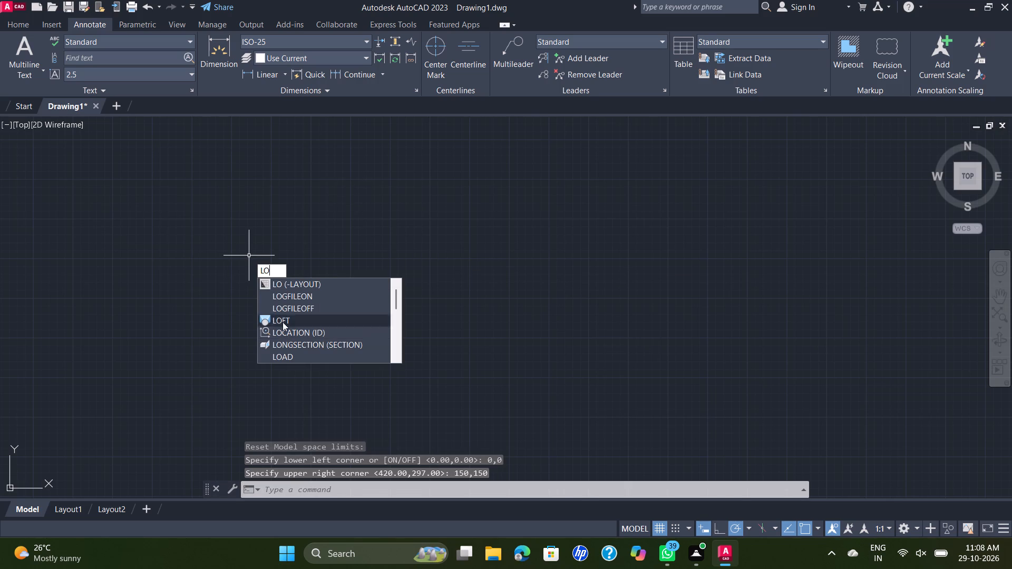
pyautogui.click(283, 292)
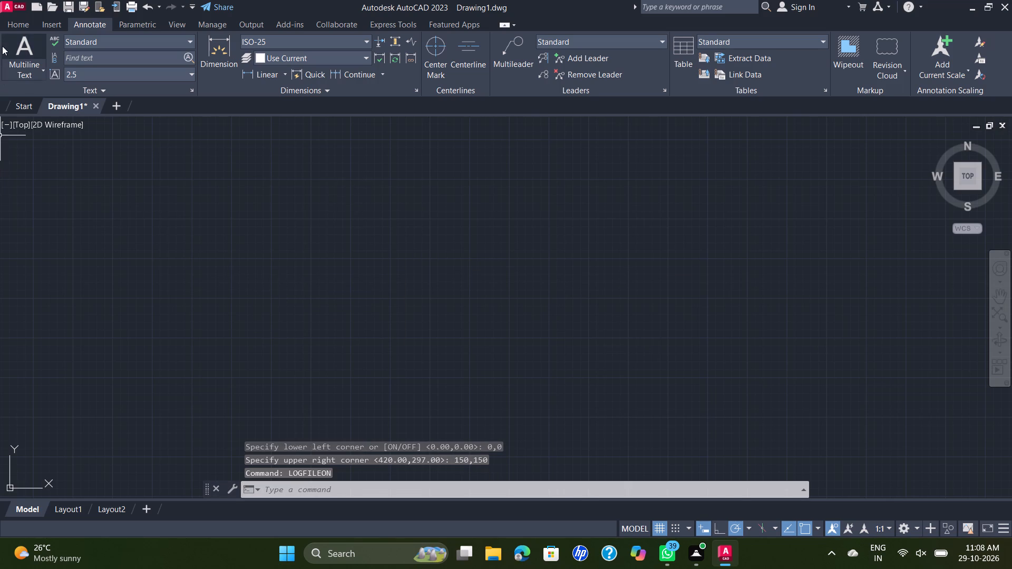
# Switch the workspace from Drafting & Annotation to 3D Modeling.
pyautogui.click(11, 24)
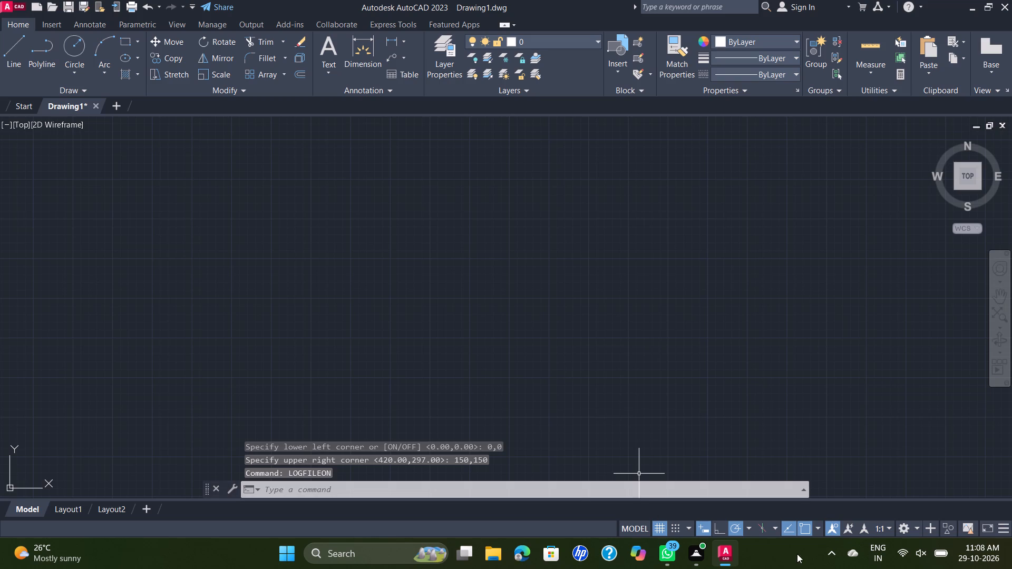
pyautogui.click(902, 532)
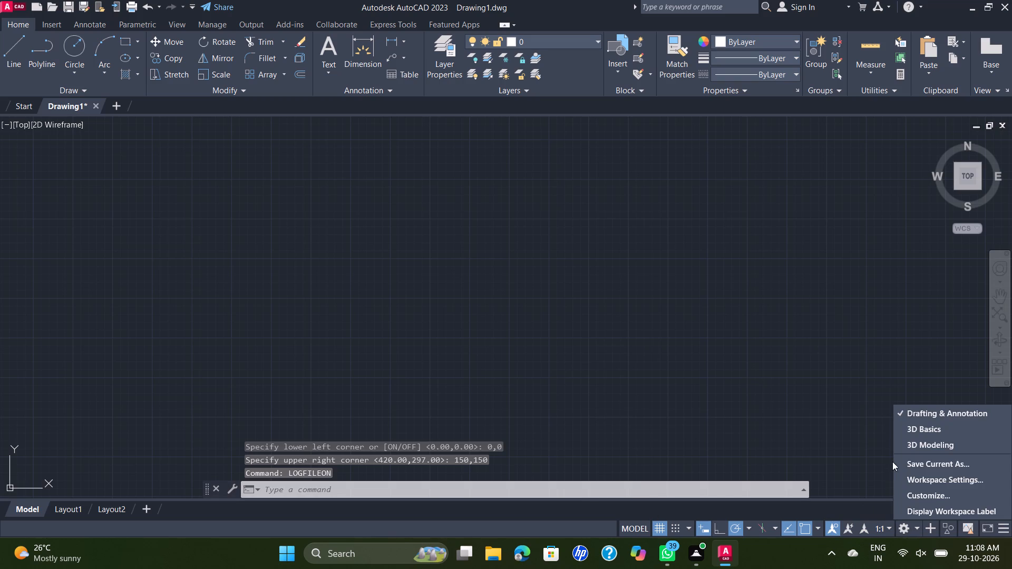
pyautogui.click(938, 444)
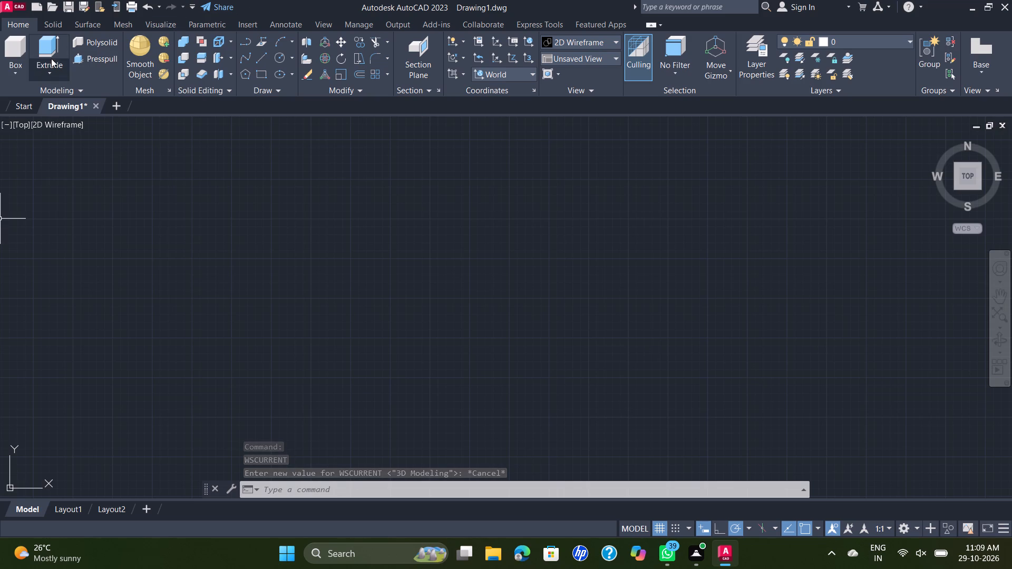
# Set the viewport to the Front view.
pyautogui.click(21, 120)
pyautogui.click(16, 123)
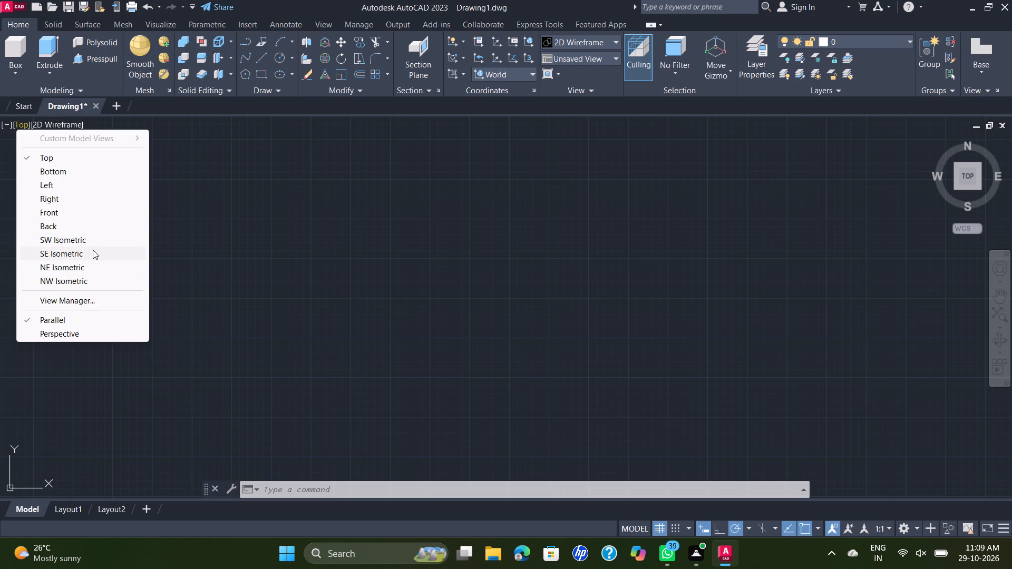
pyautogui.click(82, 210)
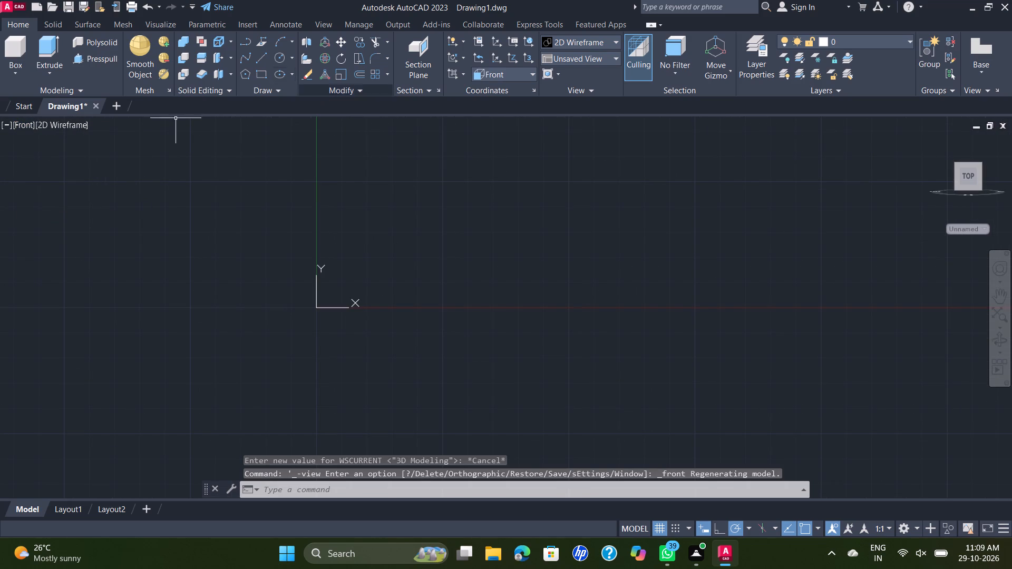
# Draw two concentric circles with radii 60 and 50, up and across from the origin in the front plane.
pyautogui.scroll(-2, 429, 221)
pyautogui.moveTo(425, 221); pyautogui.dragTo(293, 377, button='middle')
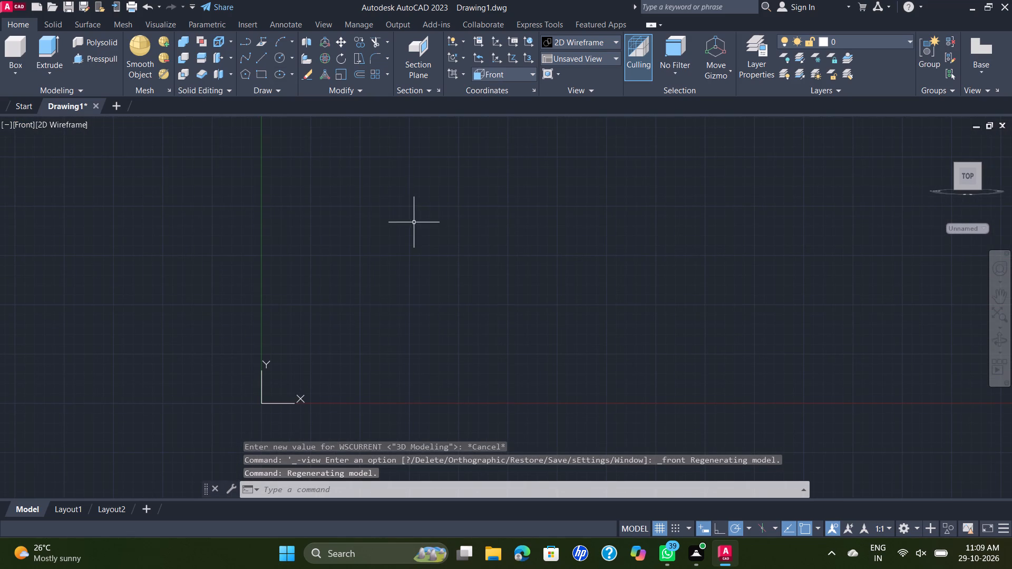
pyautogui.click(279, 53)
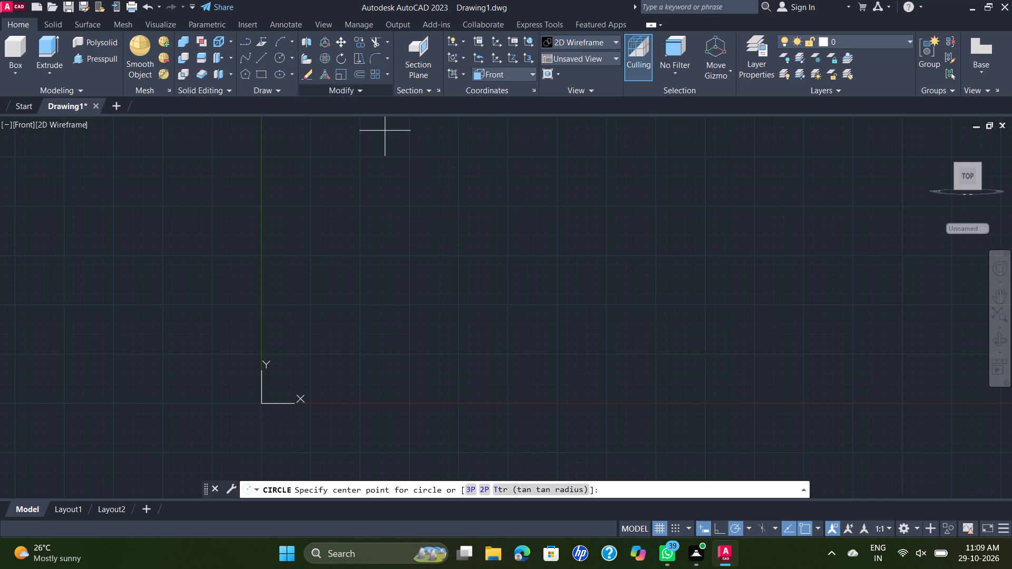
pyautogui.click(515, 263)
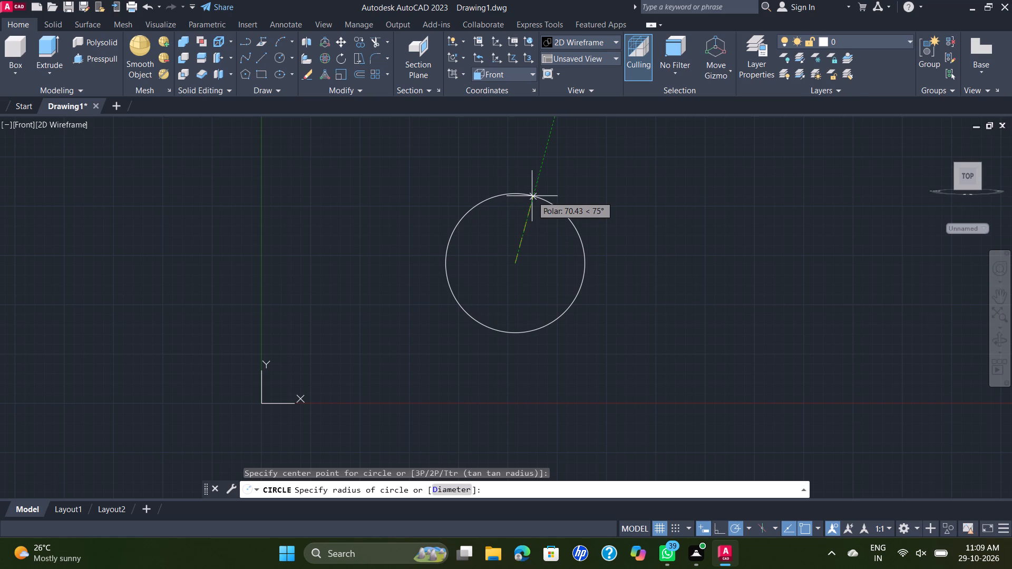
pyautogui.write('60')
pyautogui.press('Return')
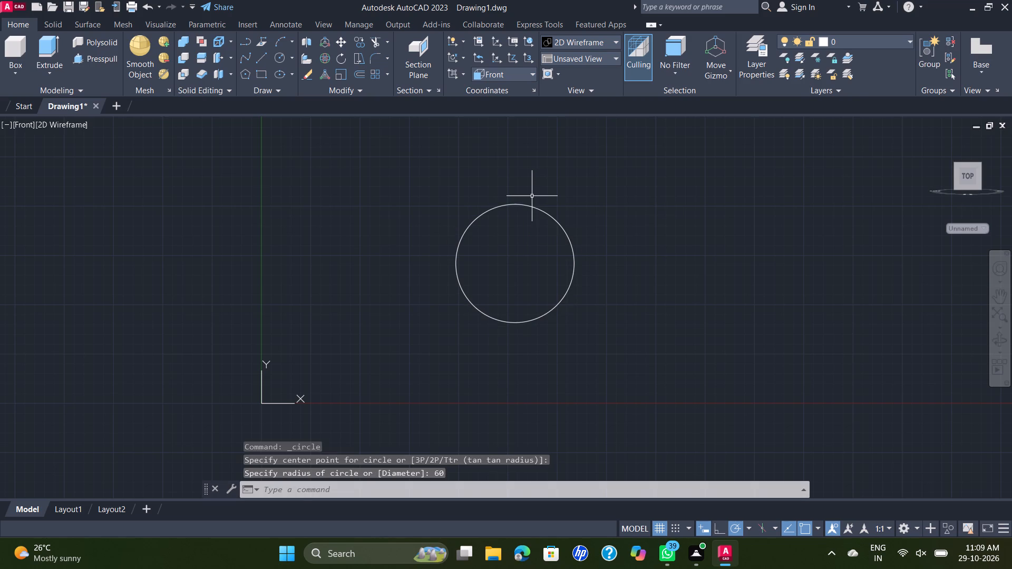
pyautogui.press('space')
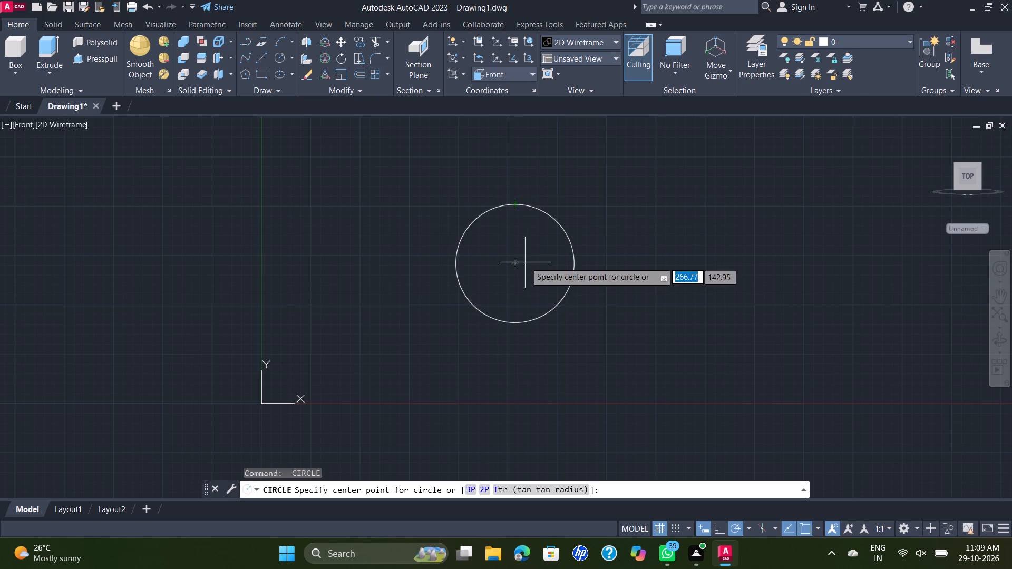
pyautogui.click(515, 264)
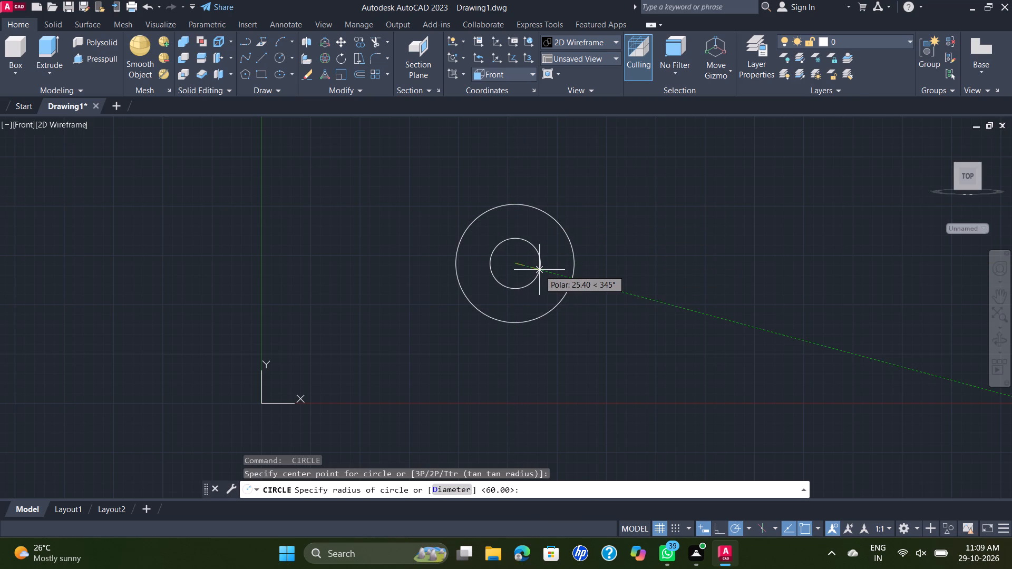
pyautogui.write('50')
pyautogui.press('Return')
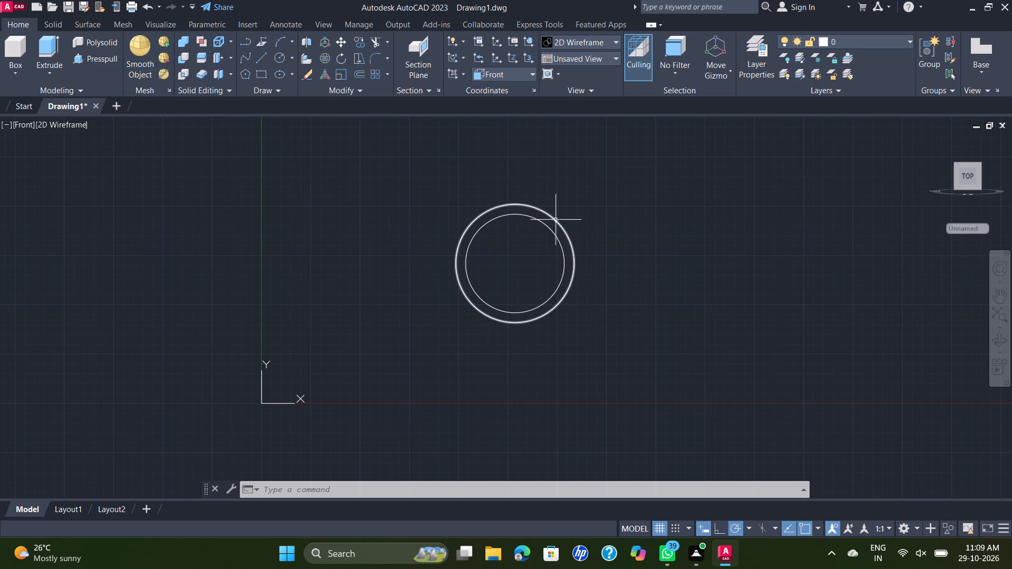
# Draw a 110-long horizontal line running left from the centre of the two concentric circles.
pyautogui.scroll(-1, 556, 219)
pyautogui.scroll(1, 556, 219)
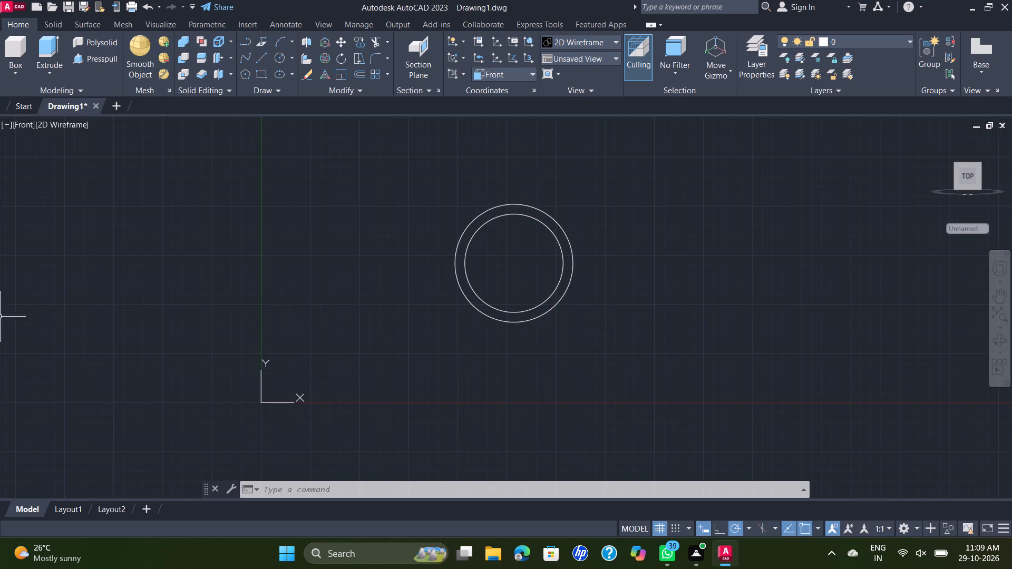
pyautogui.click(257, 54)
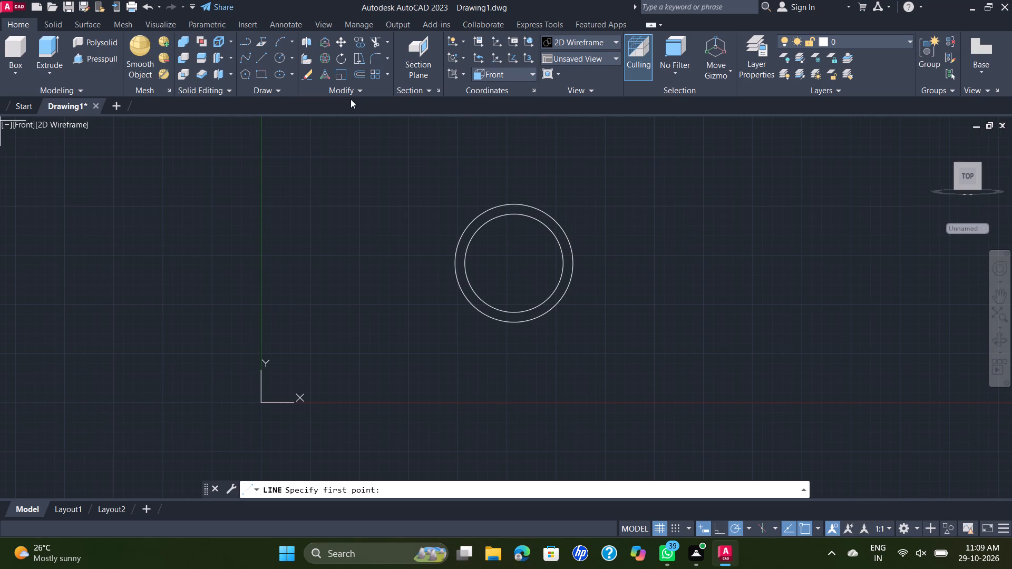
pyautogui.click(514, 262)
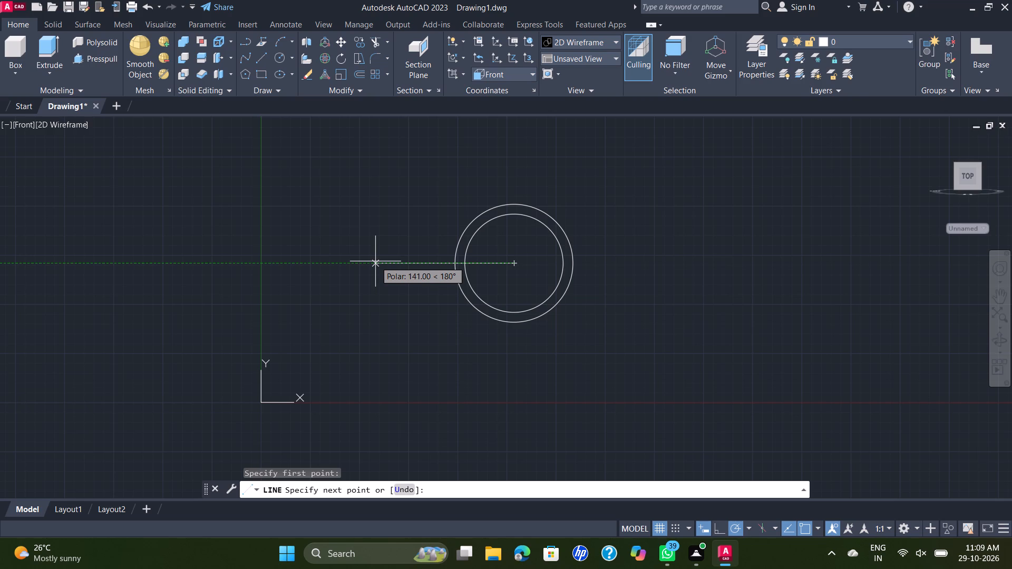
pyautogui.write('110')
pyautogui.press('Return')
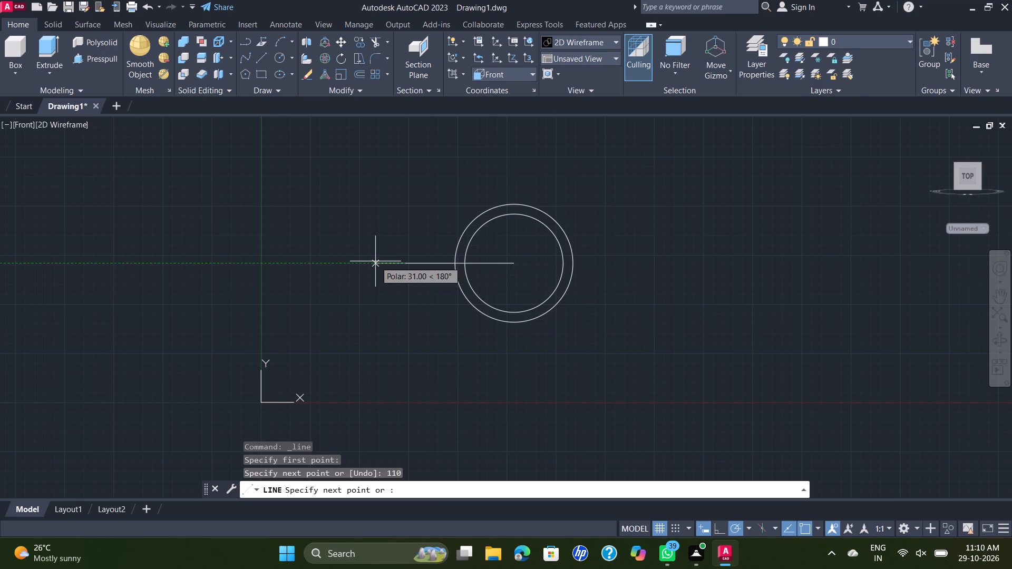
pyautogui.press('Escape')
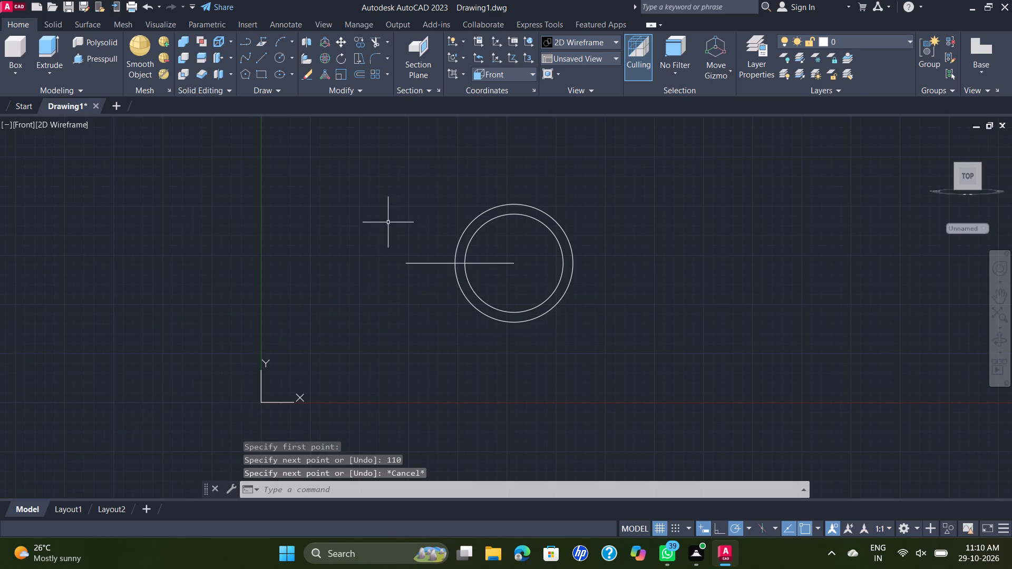
# Draw two concentric circles with diameters 40 and 20, centred on the left end of the 110 line.
pyautogui.press('c')
pyautogui.press('Return')
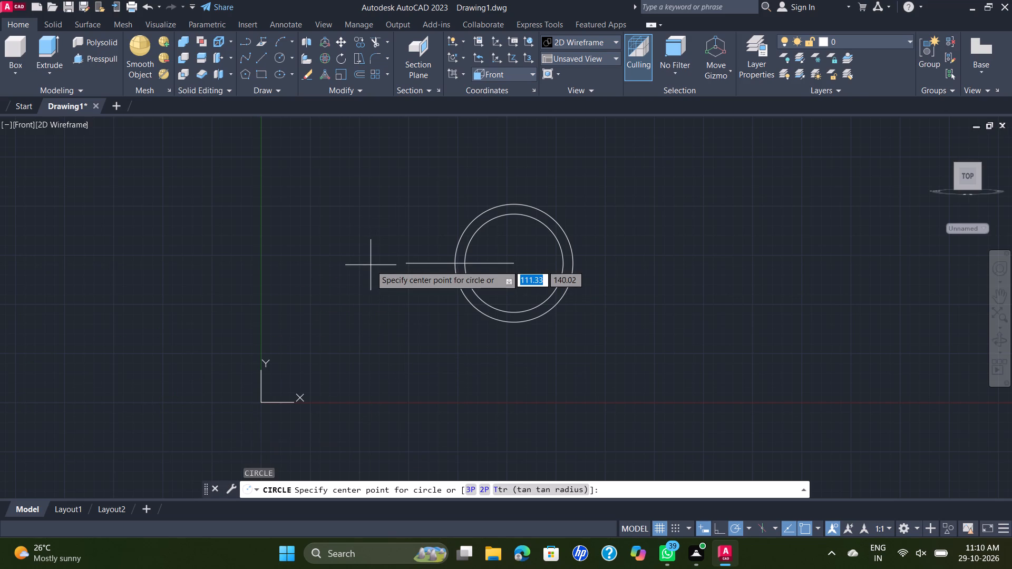
pyautogui.click(404, 262)
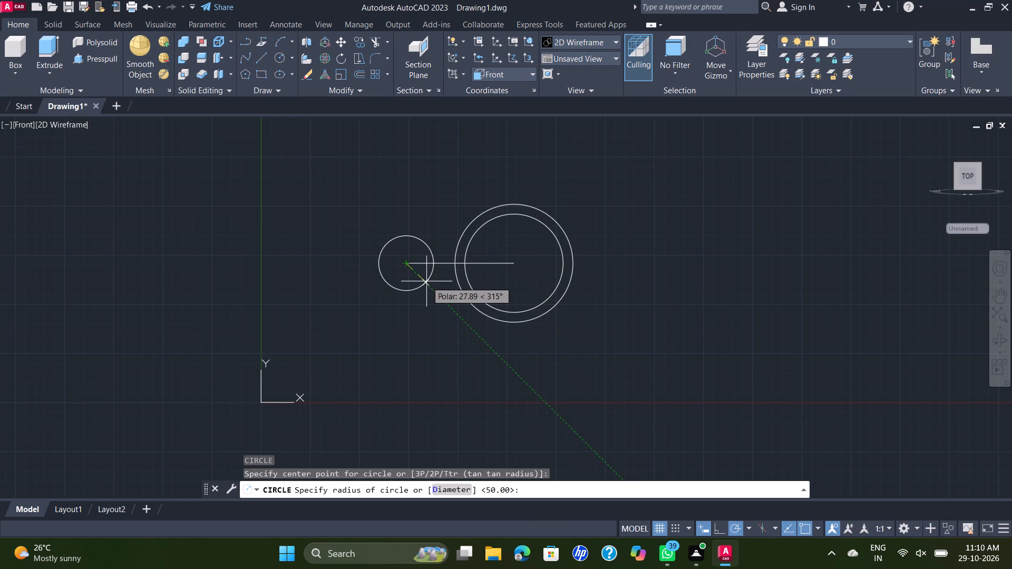
pyautogui.press('d')
pyautogui.press('Return')
pyautogui.write('40')
pyautogui.press('Return')
pyautogui.press('space')
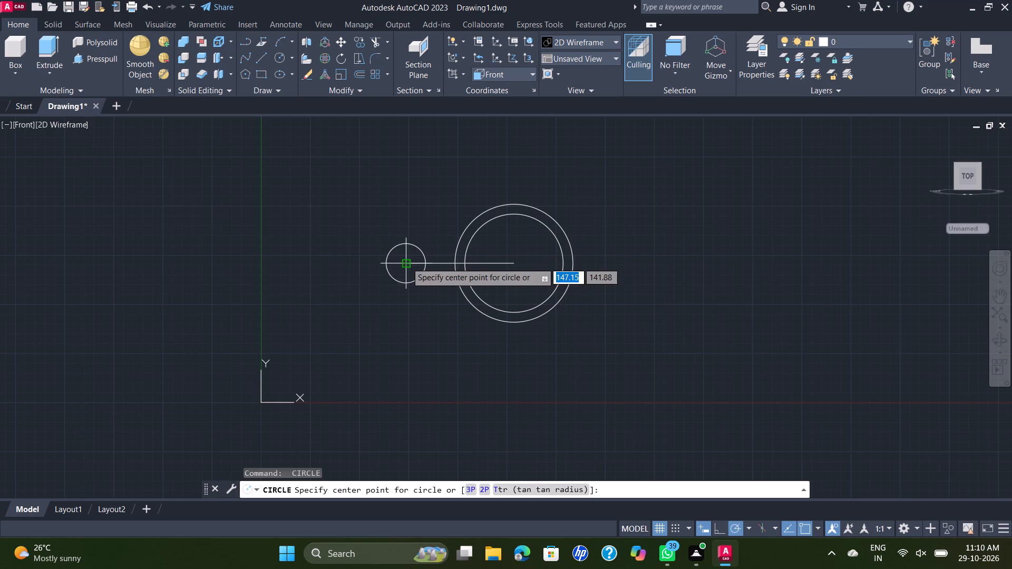
pyautogui.click(407, 262)
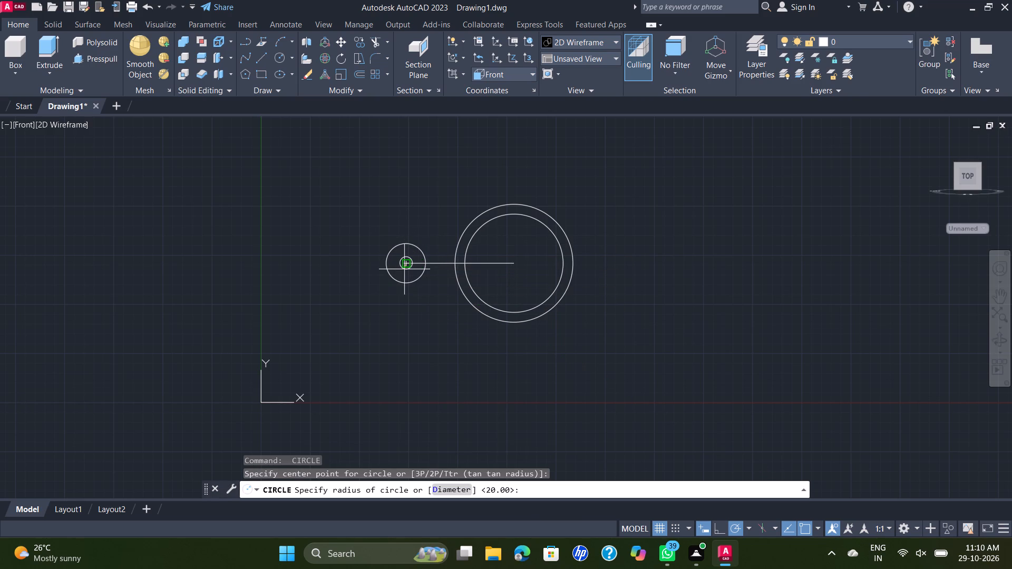
pyautogui.press('d')
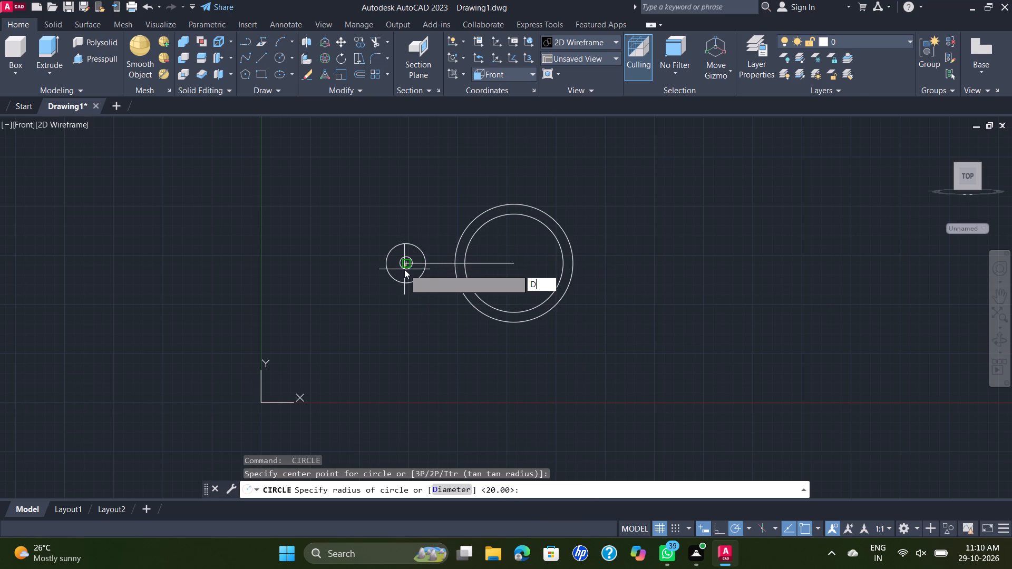
pyautogui.press('Return')
pyautogui.write('20')
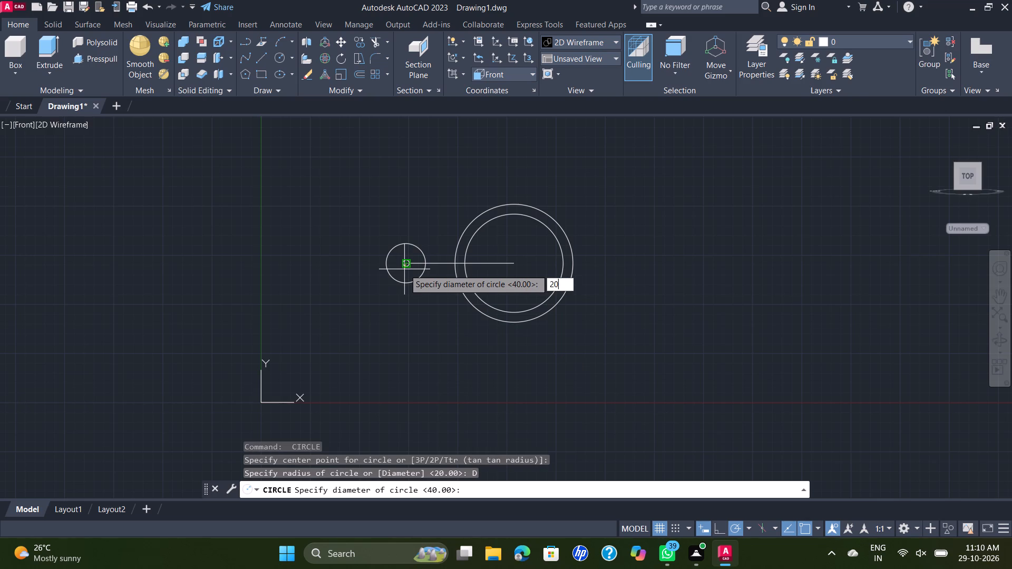
pyautogui.press('Return')
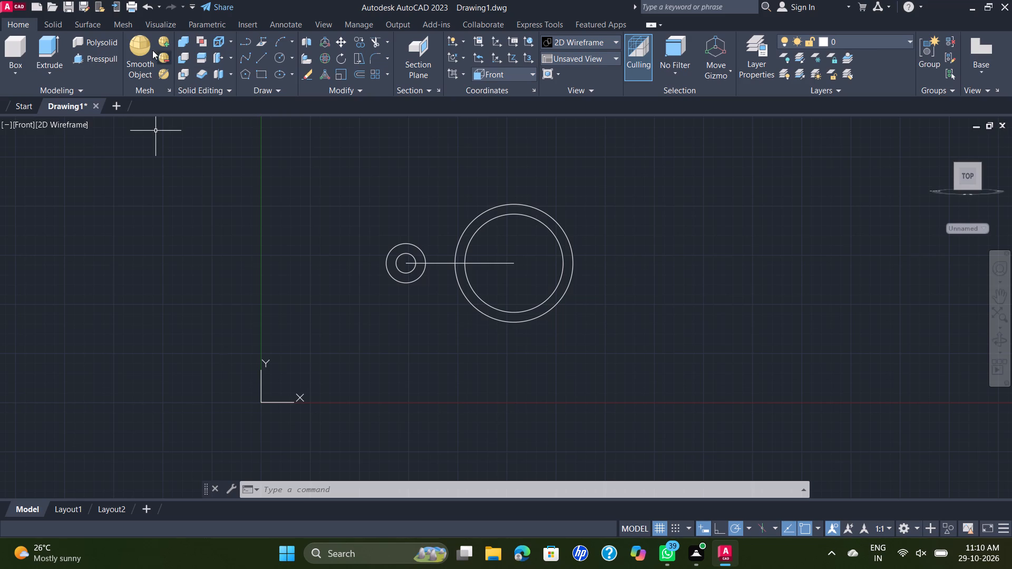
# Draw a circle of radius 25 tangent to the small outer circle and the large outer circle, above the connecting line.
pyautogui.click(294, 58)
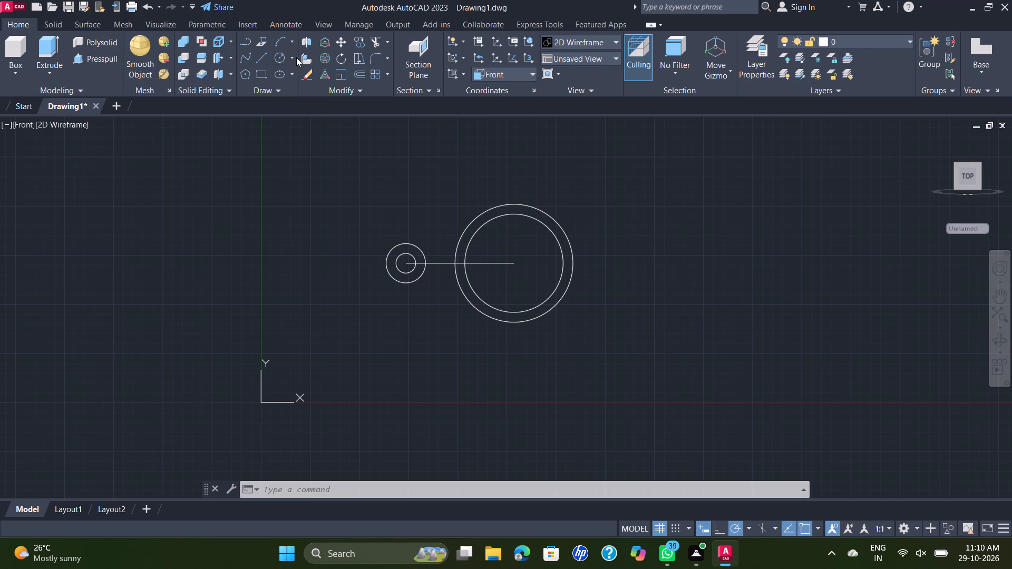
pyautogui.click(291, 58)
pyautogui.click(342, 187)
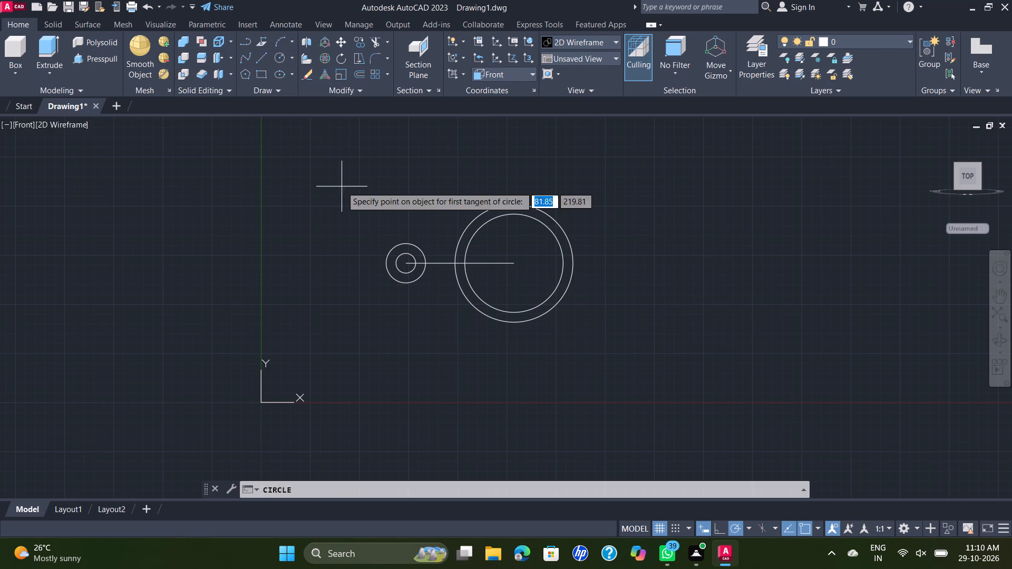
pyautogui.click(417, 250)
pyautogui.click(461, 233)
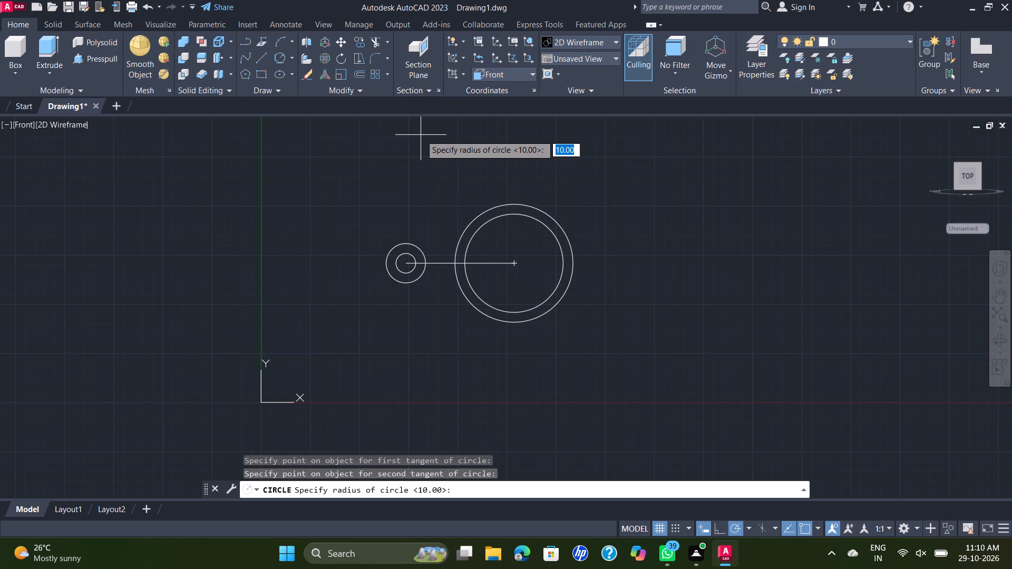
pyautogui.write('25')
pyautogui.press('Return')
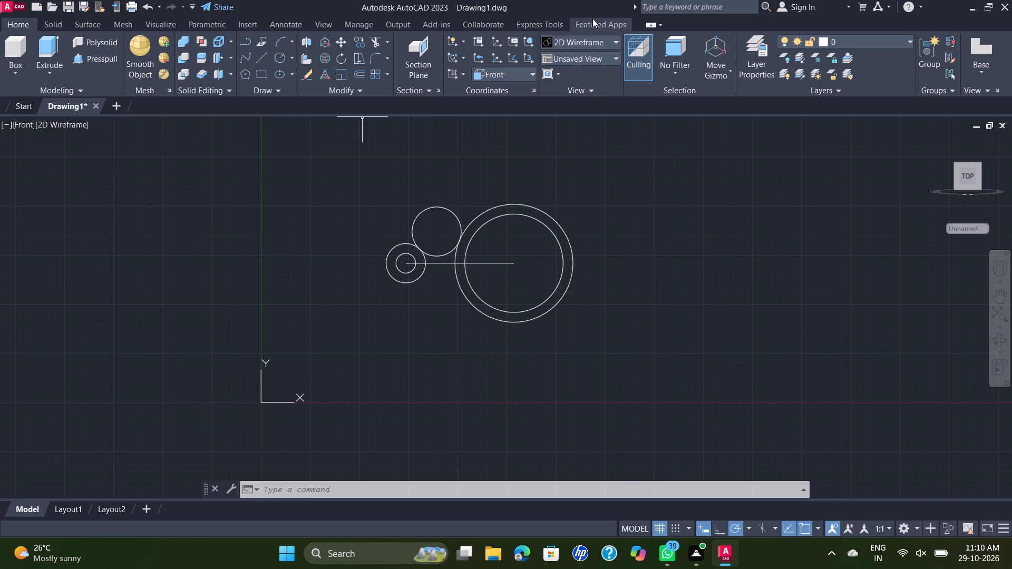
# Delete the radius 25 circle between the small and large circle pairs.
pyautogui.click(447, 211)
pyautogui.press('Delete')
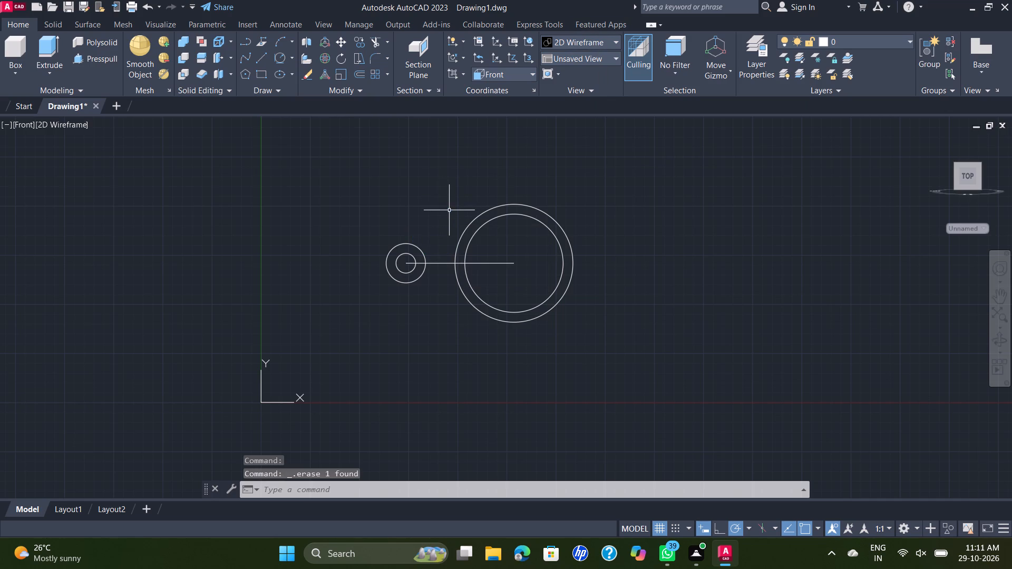
# Switch the viewport to the SE Isometric view.
pyautogui.scroll(-2, 449, 210)
pyautogui.moveTo(449, 210); pyautogui.dragTo(424, 267, button='middle')
pyautogui.scroll(1, 424, 267)
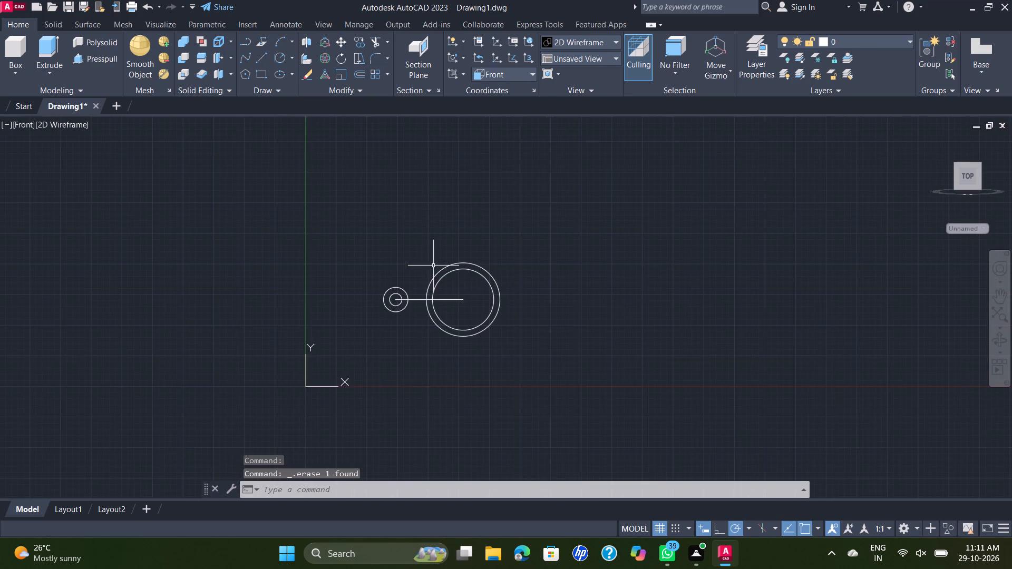
pyautogui.scroll(1, 433, 265)
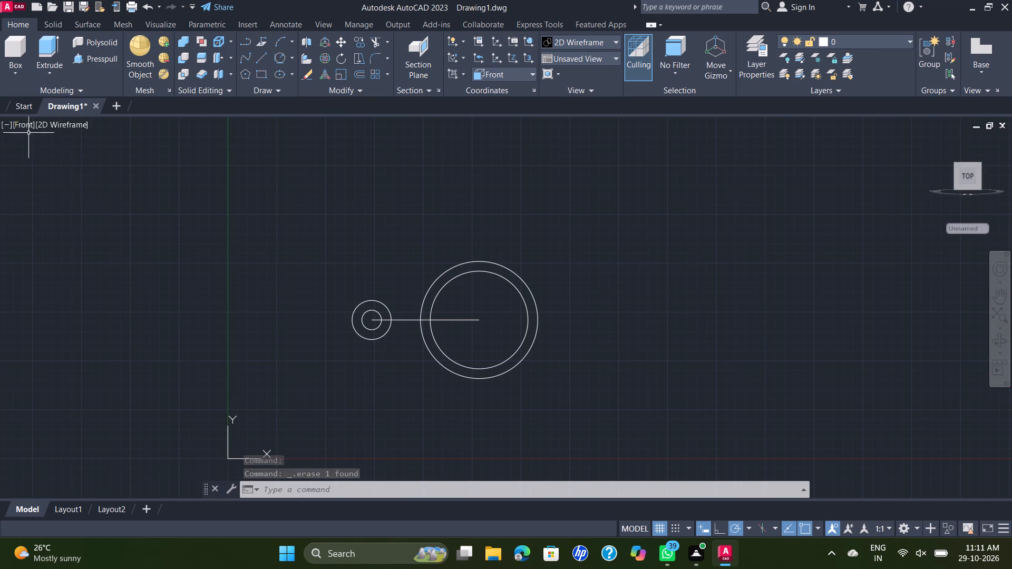
pyautogui.click(30, 129)
pyautogui.click(85, 251)
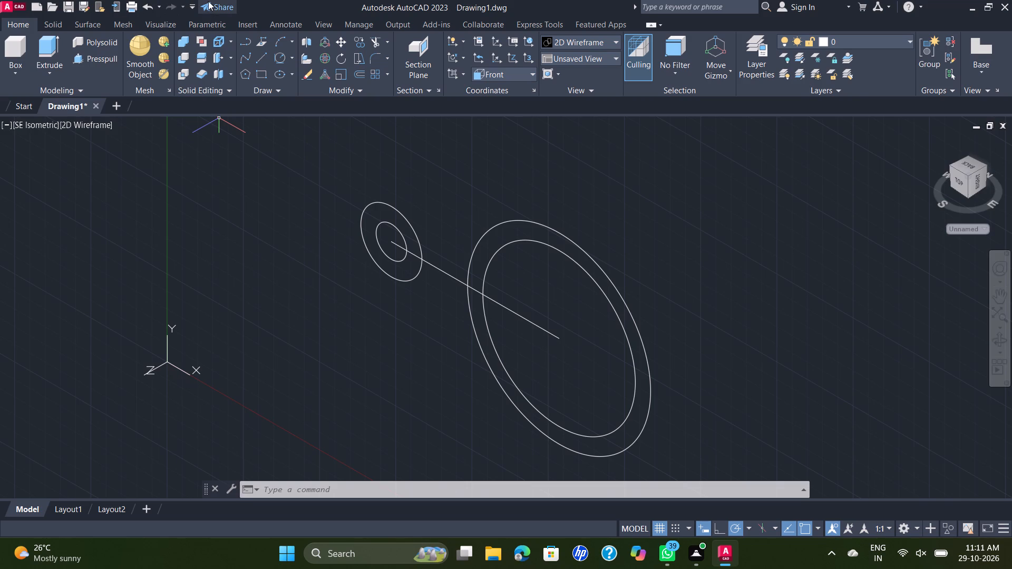
# Draw a strip outline from where the 110 line meets the large outer circle: 150 up, 10 towards the small circles, and back down to the line.
pyautogui.click(260, 62)
pyautogui.click(466, 287)
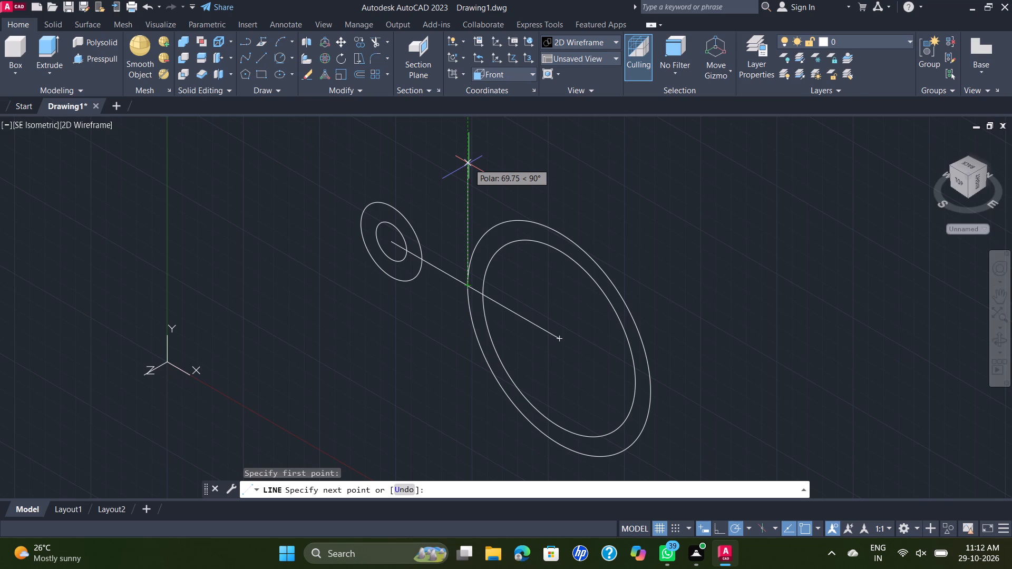
pyautogui.write('150')
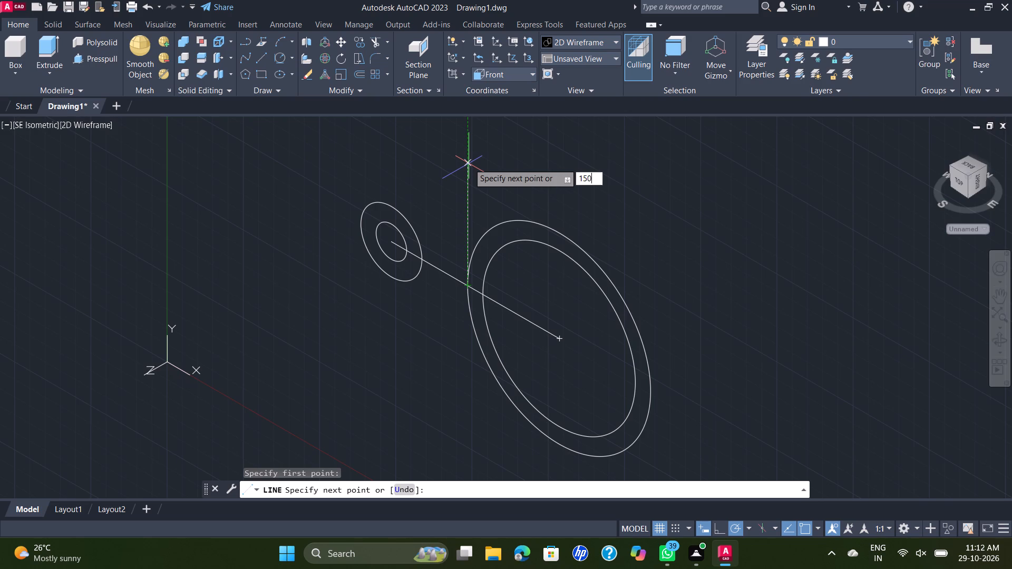
pyautogui.press('Return')
pyautogui.scroll(-3, 476, 192)
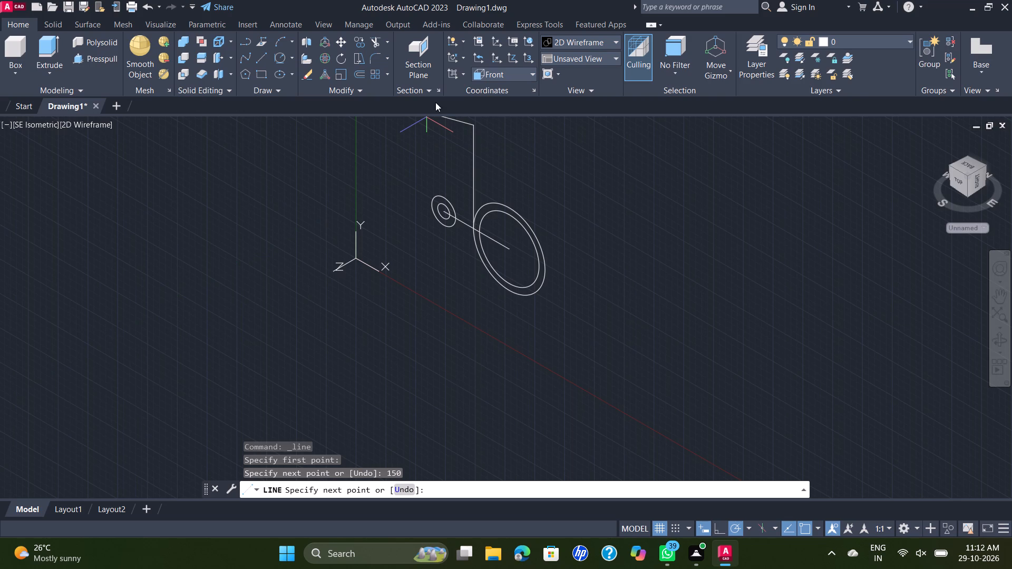
pyautogui.moveTo(438, 116); pyautogui.dragTo(418, 192, button='middle')
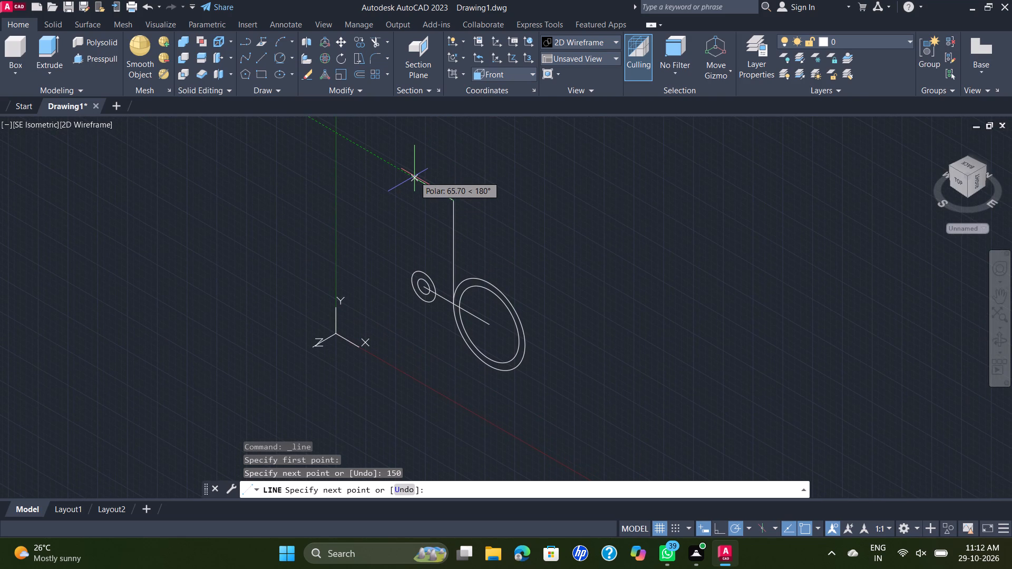
pyautogui.write('10')
pyautogui.press('Return')
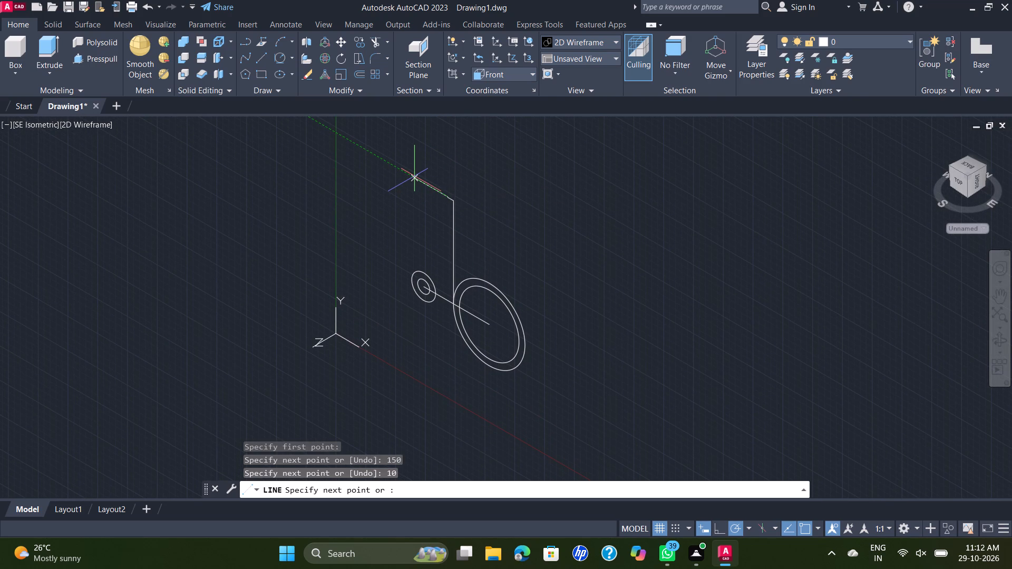
pyautogui.click(447, 302)
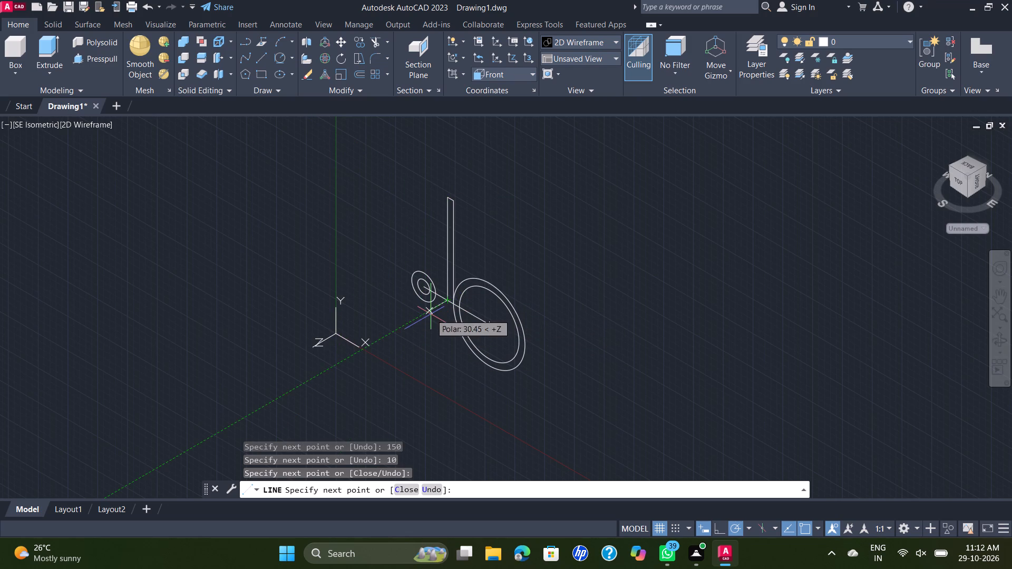
pyautogui.press('1')
pyautogui.press('ctrl+alt+shift+super+space')
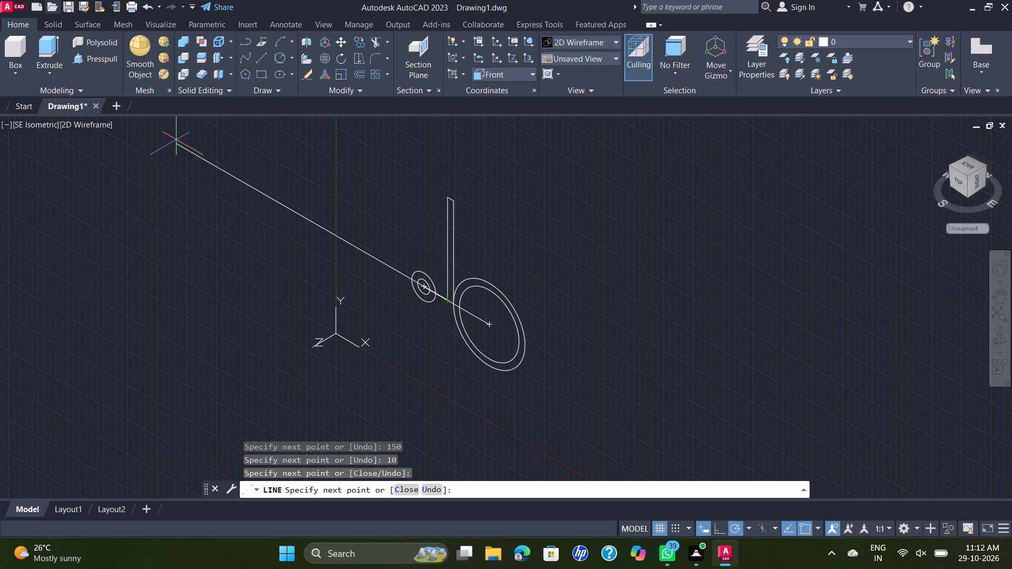
pyautogui.press('Escape')
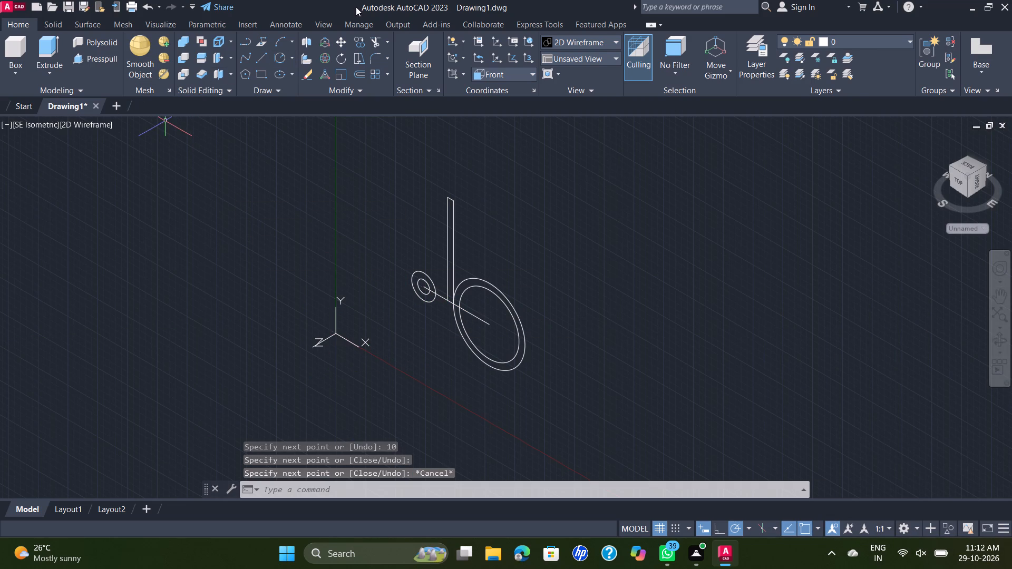
# Draw a circle of radius 25 tangent to the small outer circle and the strip's vertical edge nearest it.
pyautogui.click(283, 56)
pyautogui.scroll(1, 403, 285)
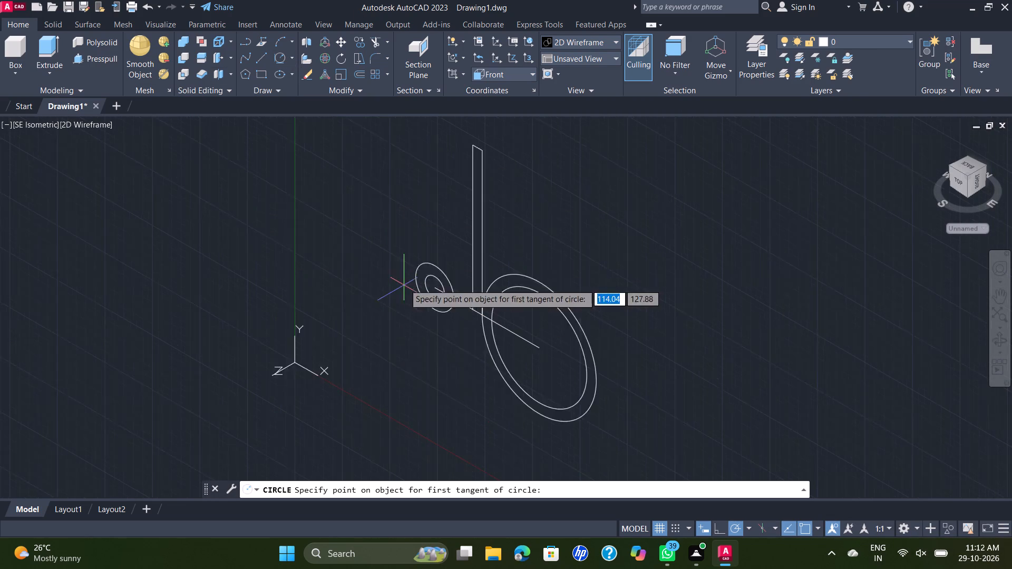
pyautogui.scroll(1, 405, 281)
pyautogui.click(469, 279)
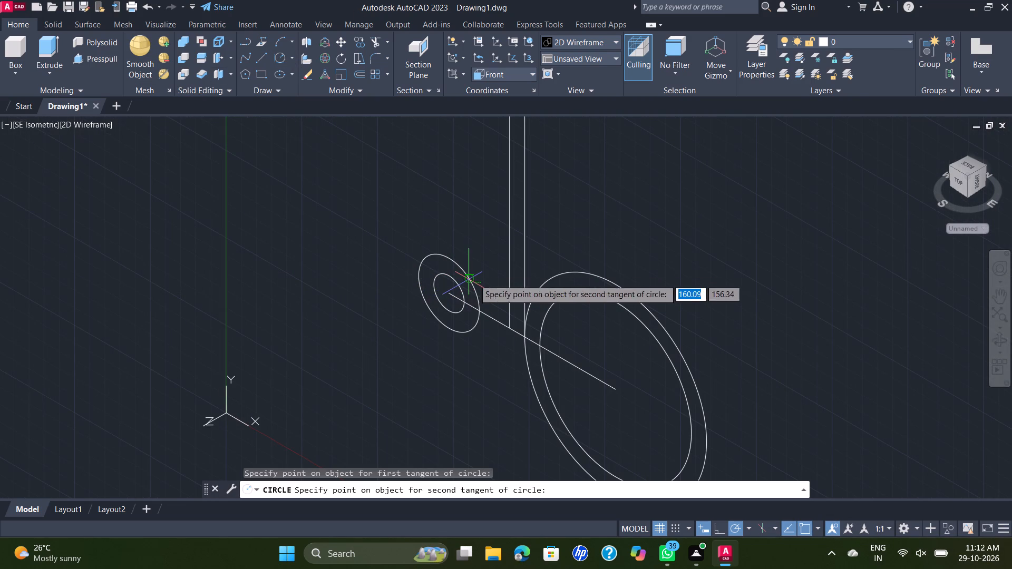
pyautogui.click(509, 281)
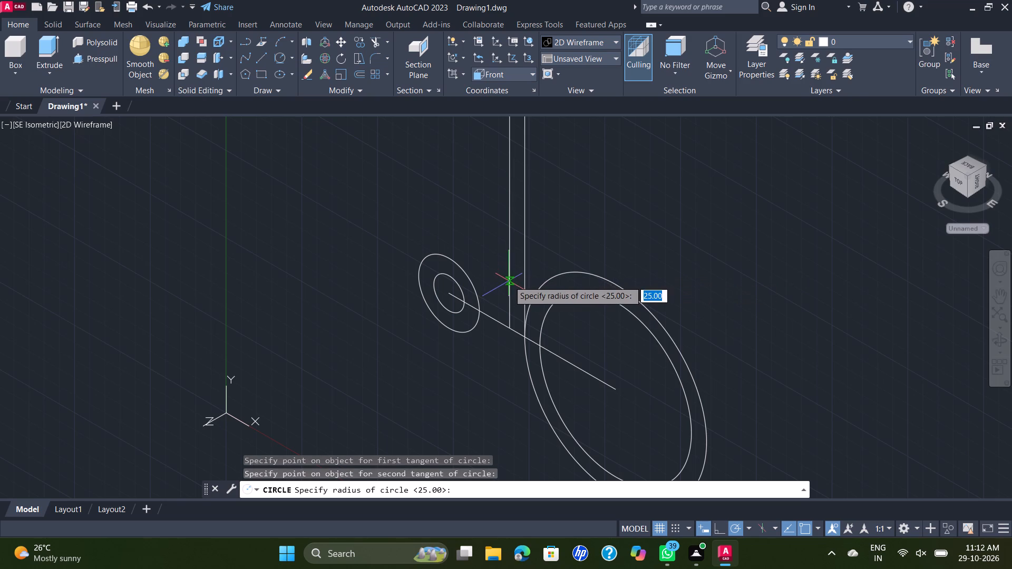
pyautogui.write('25')
pyautogui.press('Return')
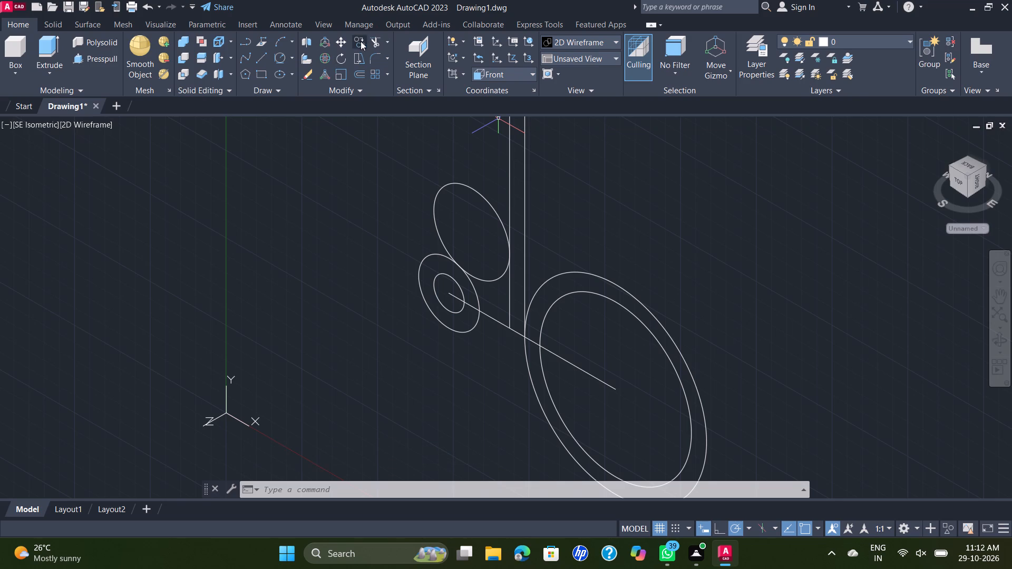
# Trim the strip edge below the radius 25 circle and the circle's upper portion, leaving a tangent arc to the small outer circle.
pyautogui.click(379, 38)
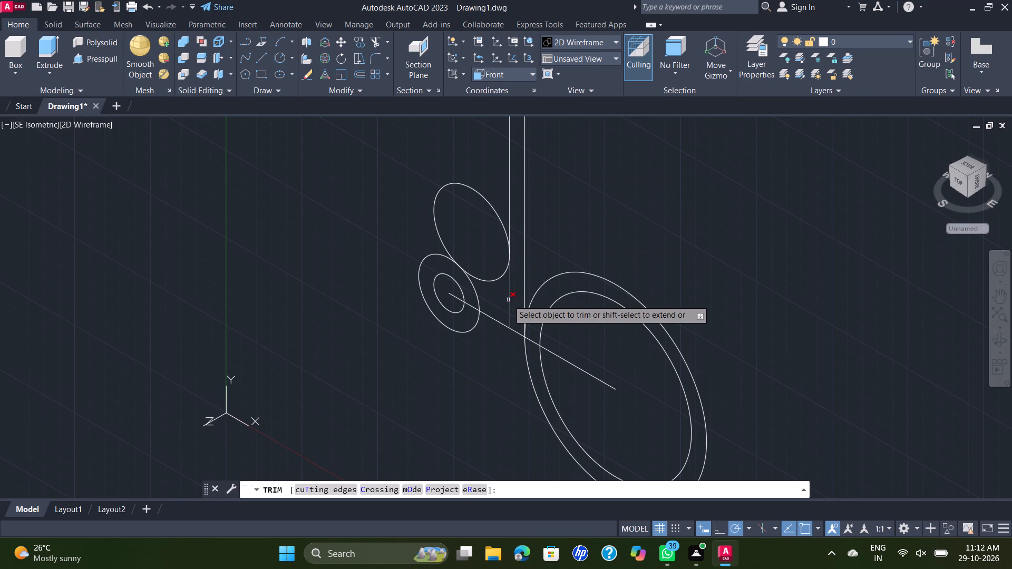
pyautogui.click(508, 300)
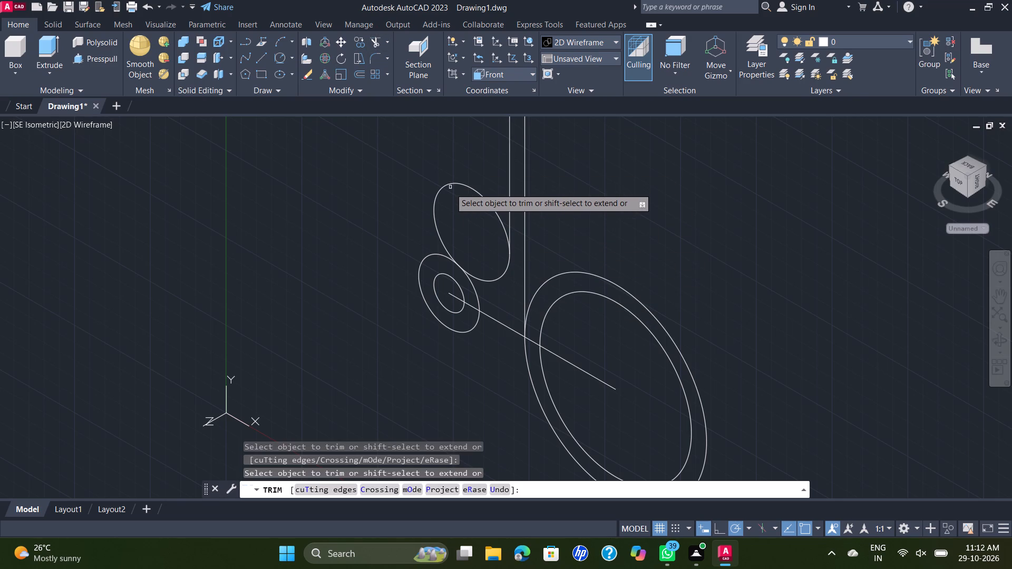
pyautogui.click(449, 184)
pyautogui.press('Escape')
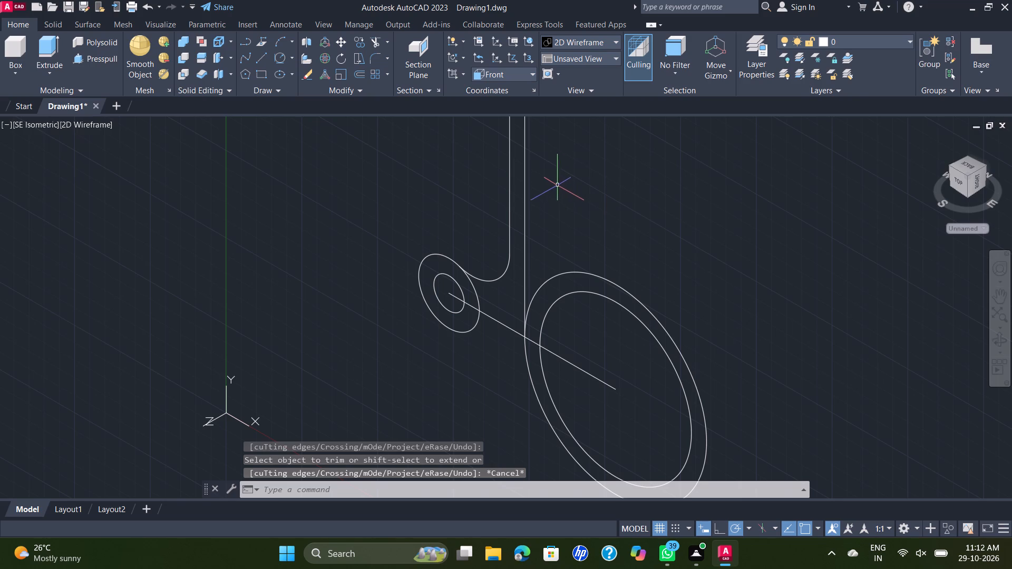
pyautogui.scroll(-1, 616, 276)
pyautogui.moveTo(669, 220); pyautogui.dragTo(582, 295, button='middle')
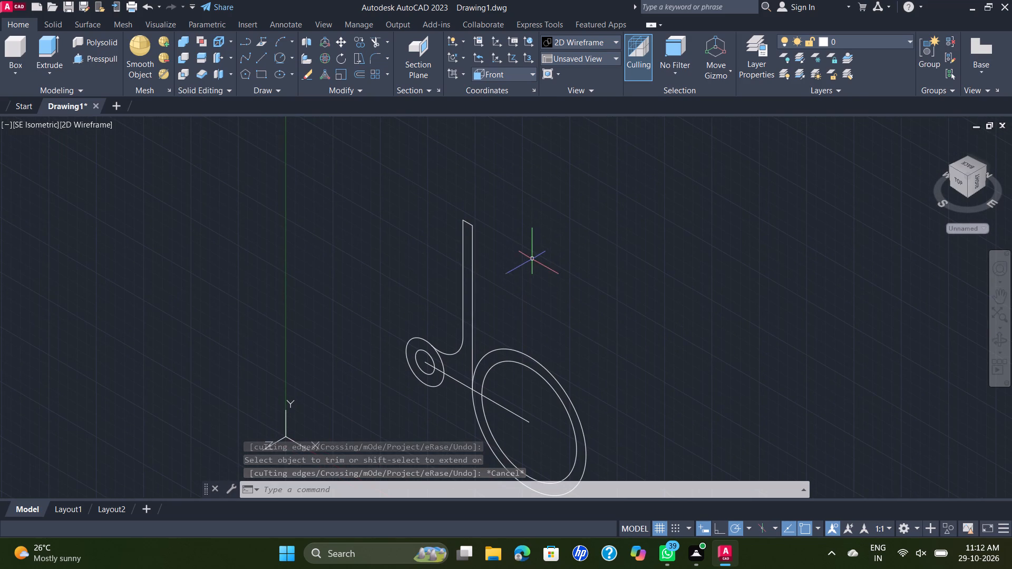
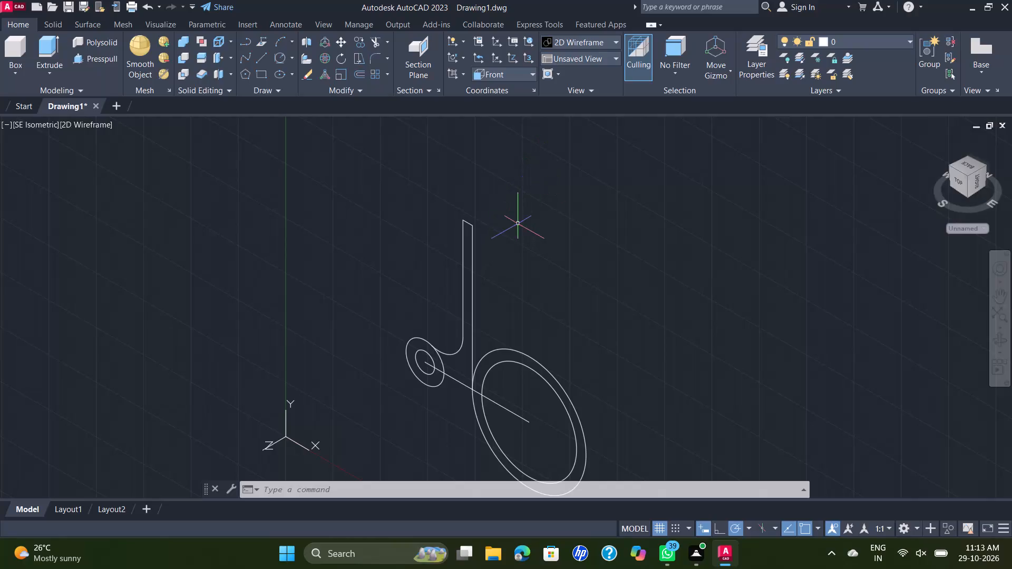
# Draw connected lines from the strip's upper corner: 20 towards the large-circle side, and 150 straight down.
pyautogui.click(497, 200)
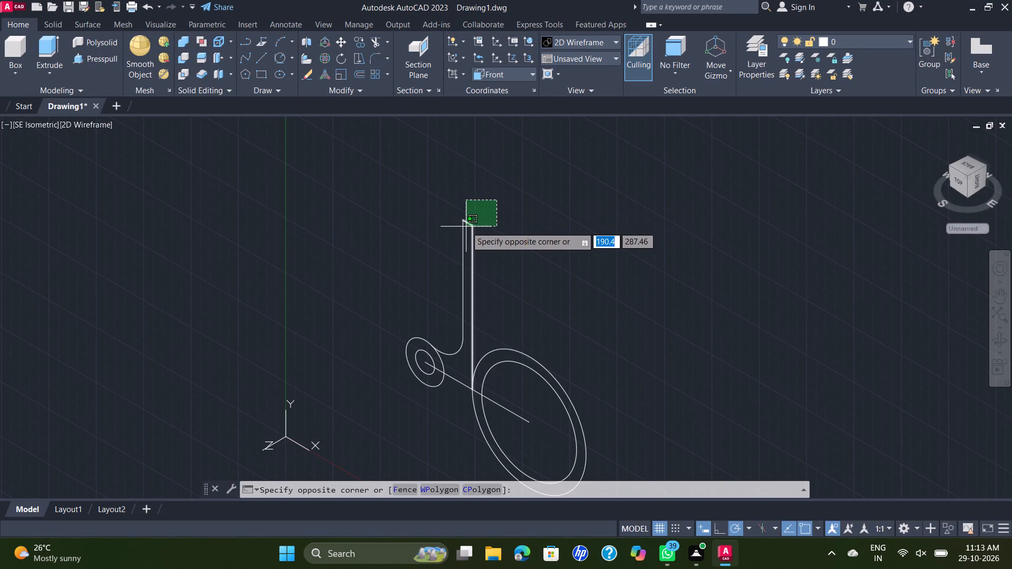
pyautogui.press('Escape')
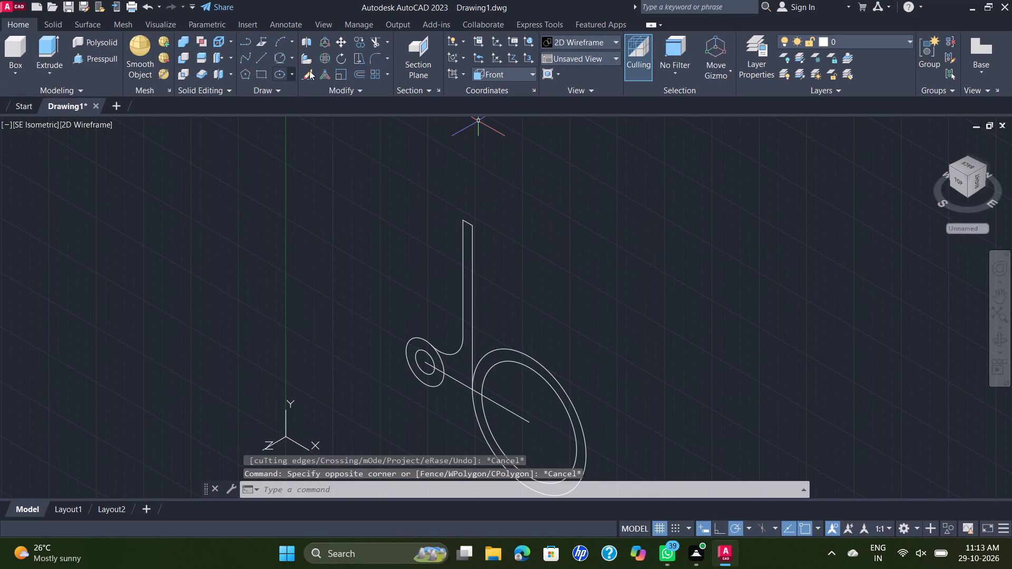
pyautogui.press('l')
pyautogui.press('Return')
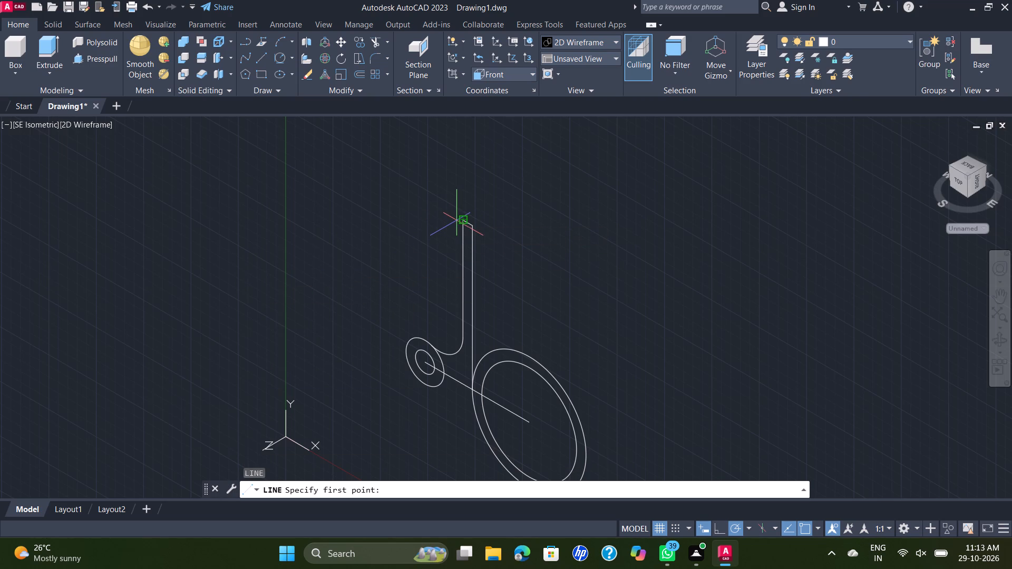
pyautogui.scroll(1, 473, 232)
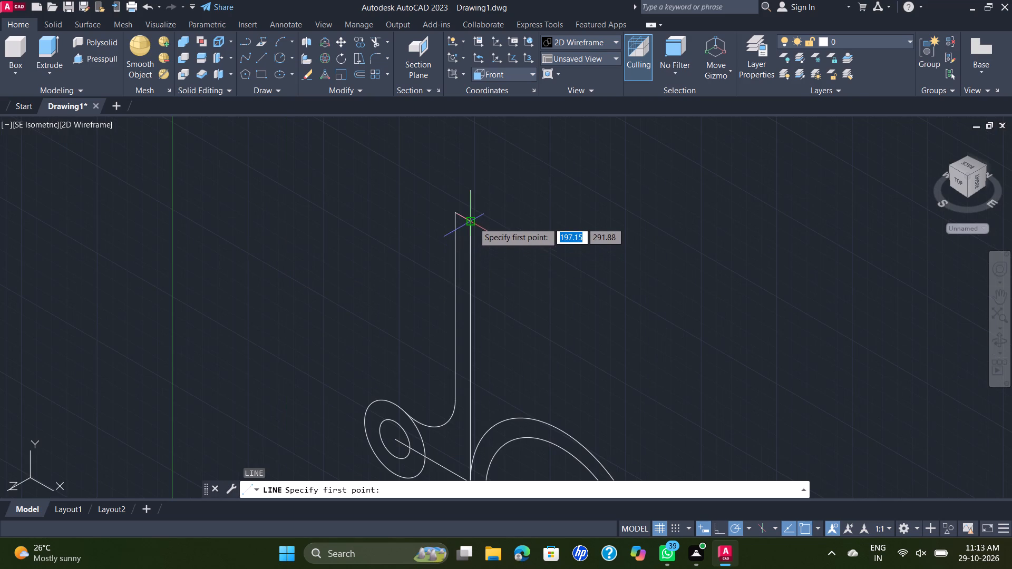
pyautogui.click(473, 222)
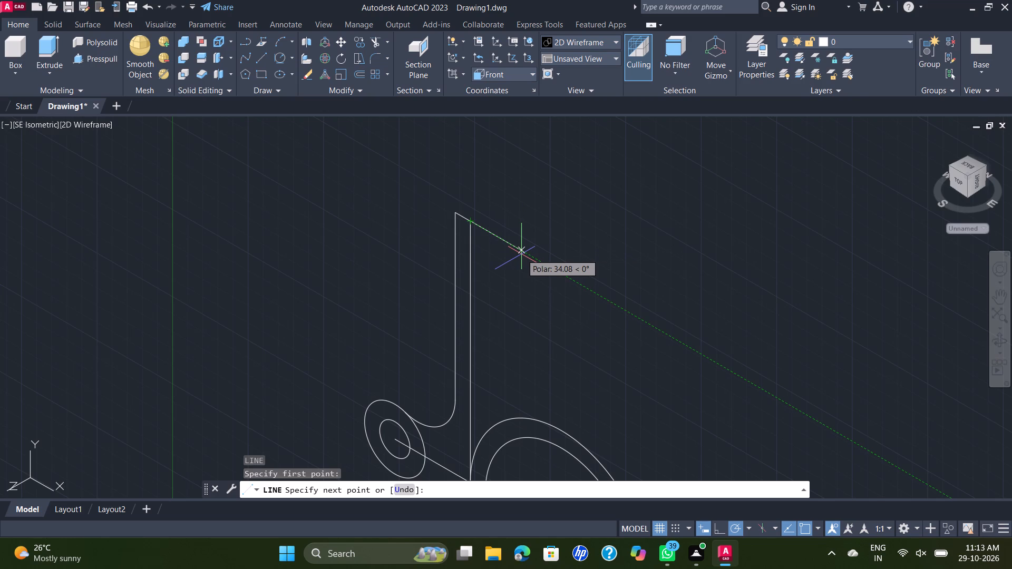
pyautogui.write('20')
pyautogui.press('Return')
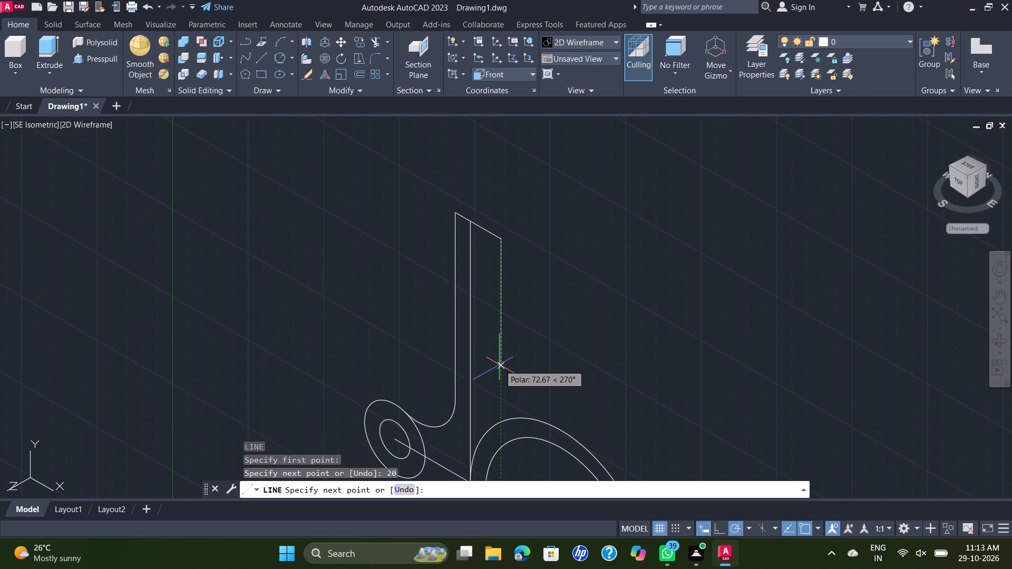
pyautogui.scroll(-1, 499, 365)
pyautogui.moveTo(499, 365); pyautogui.dragTo(519, 338, button='middle')
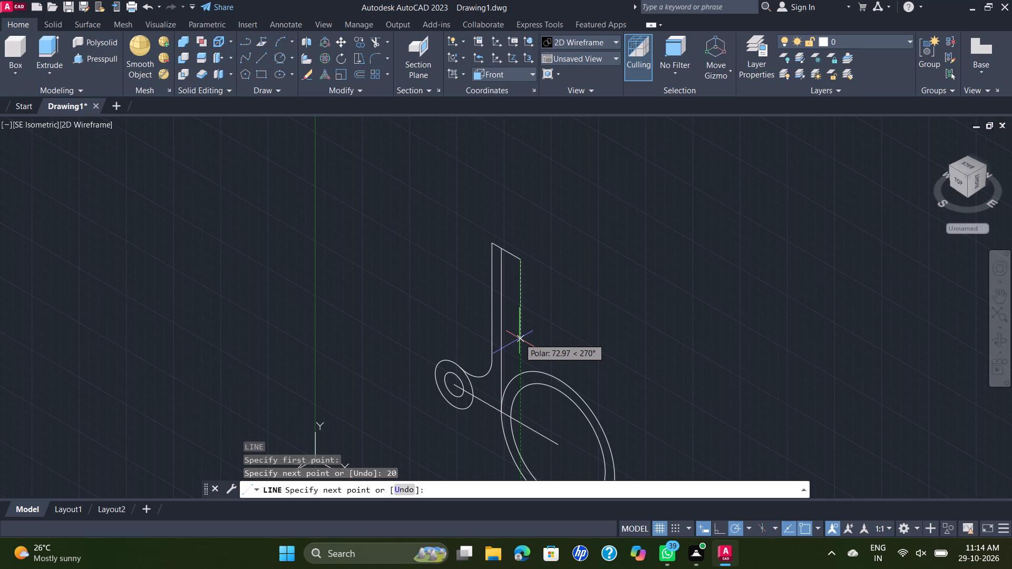
pyautogui.write('150')
pyautogui.press('Return')
pyautogui.press('Escape')
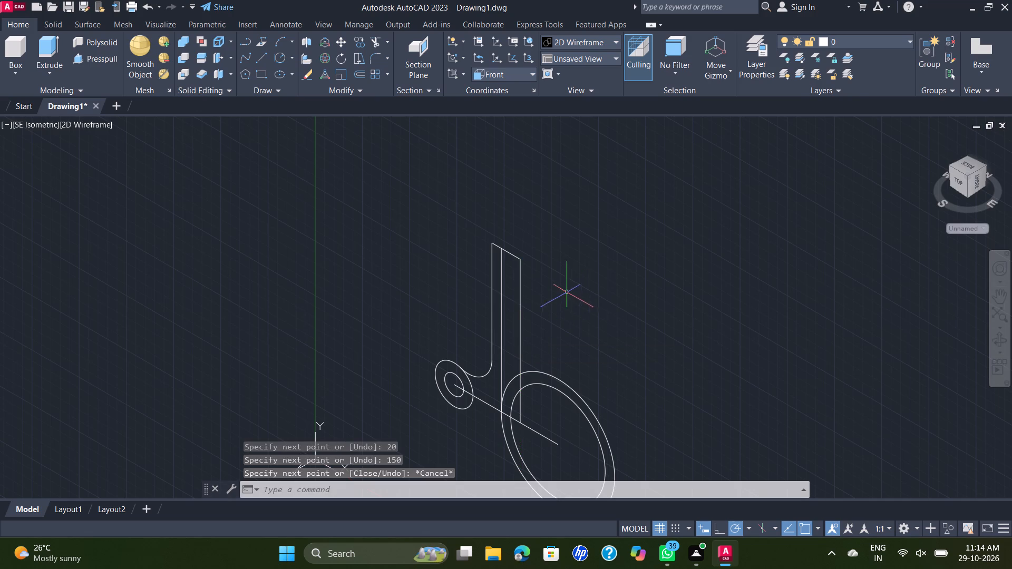
pyautogui.press('space')
pyautogui.press('Escape')
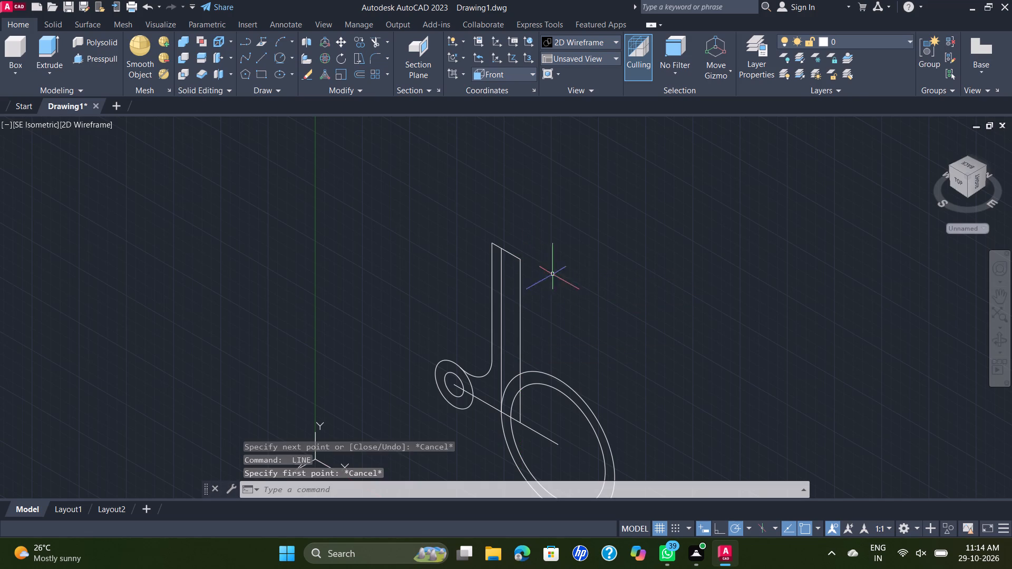
# Offset the new 150 vertical line by 10 on the side away from the existing strip.
pyautogui.click(366, 73)
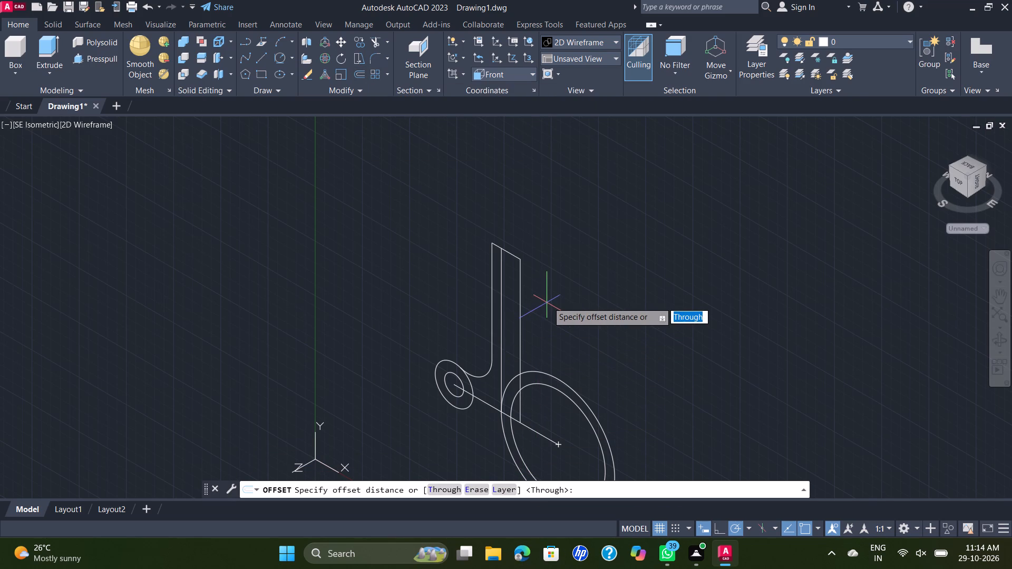
pyautogui.write('10')
pyautogui.press('Return')
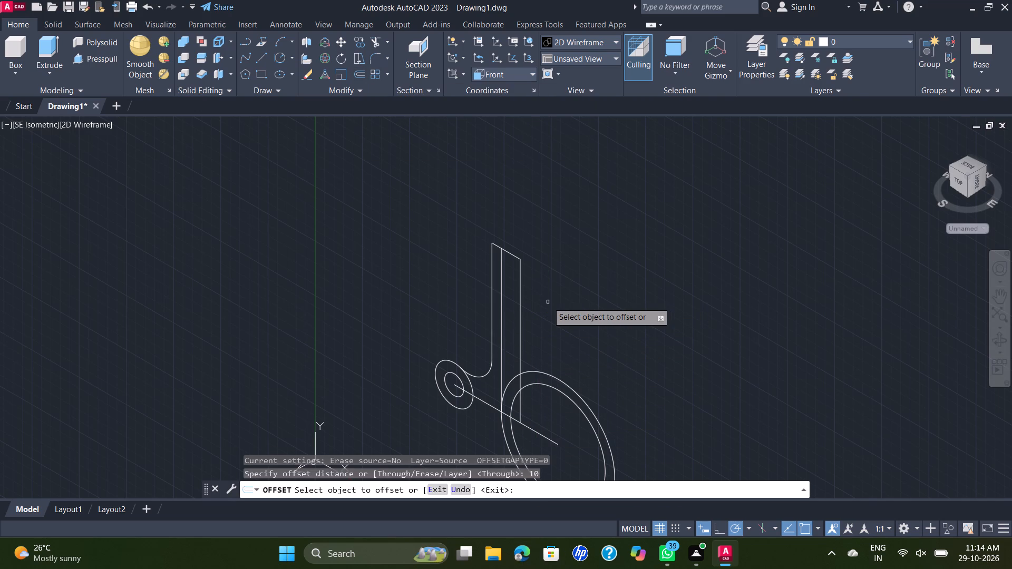
pyautogui.click(518, 294)
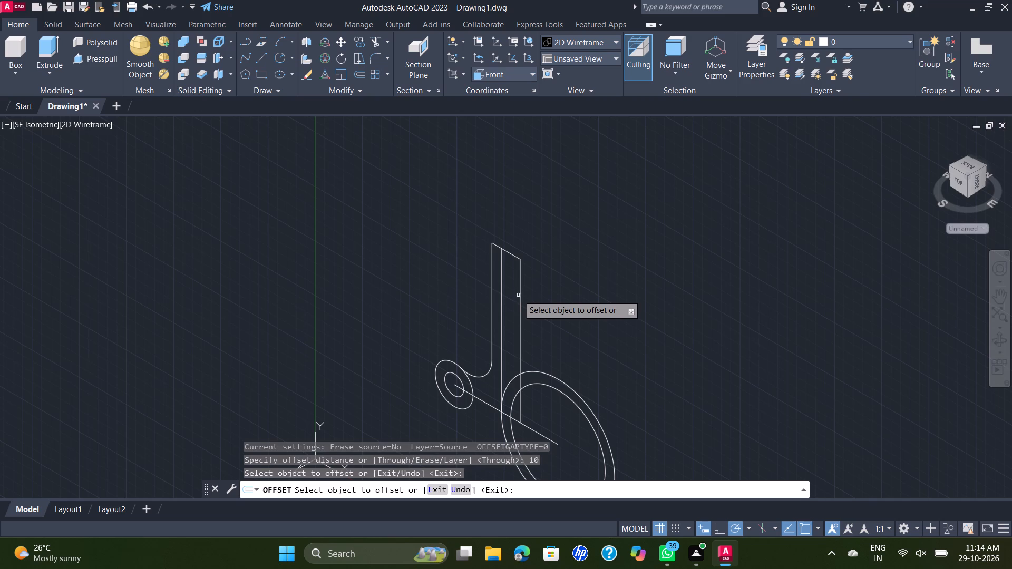
pyautogui.click(519, 295)
pyautogui.click(535, 303)
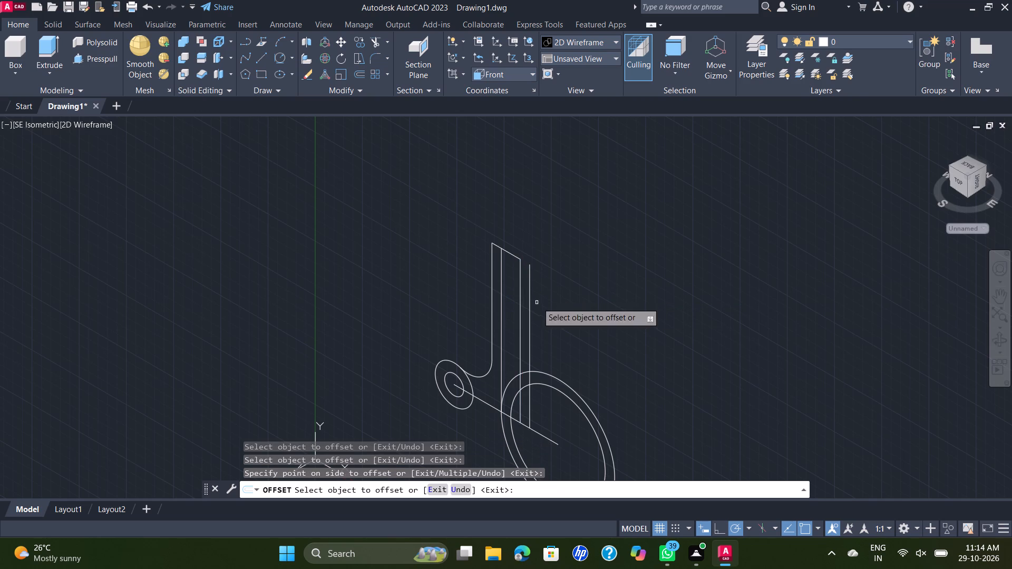
pyautogui.press('Escape')
# Draw a short line joining the upper ends of the 150 vertical line and its offset copy.
pyautogui.press('l')
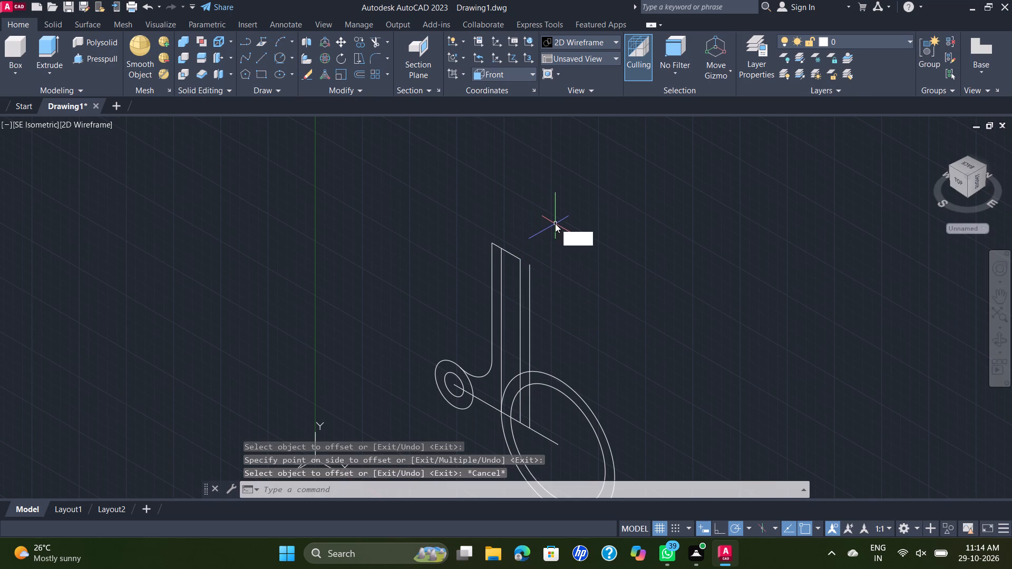
pyautogui.press('Return')
pyautogui.scroll(1, 526, 267)
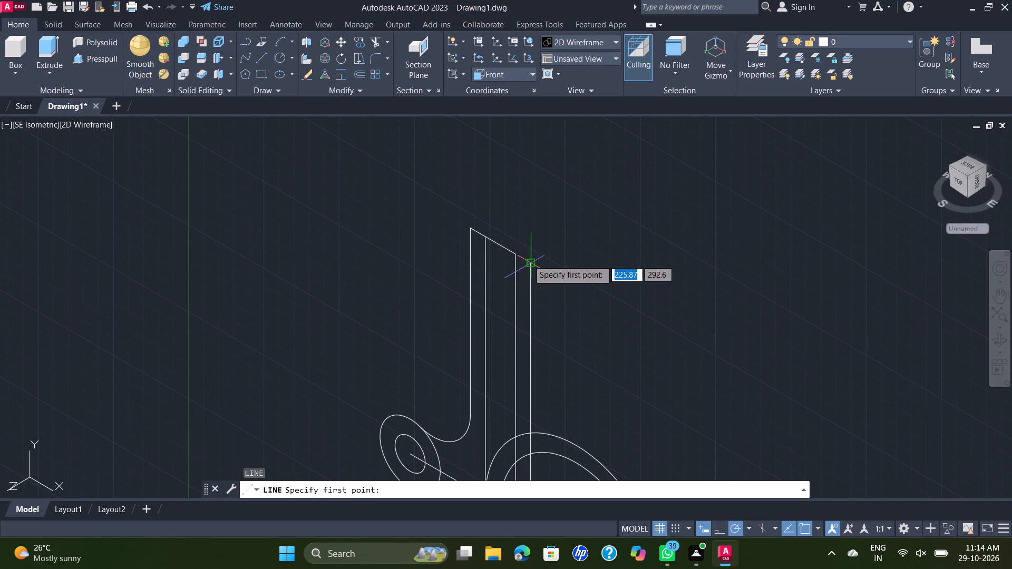
pyautogui.click(515, 257)
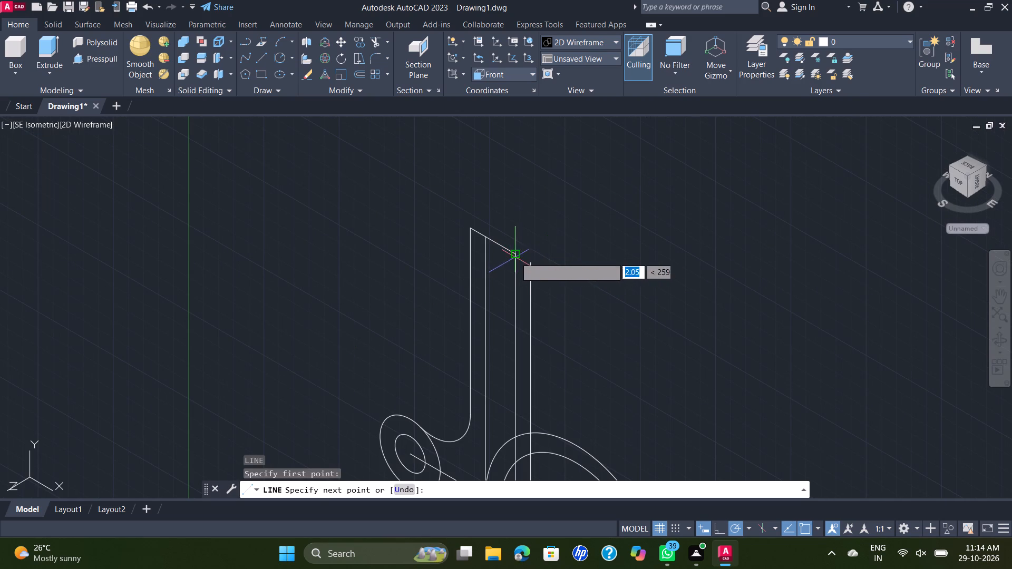
pyautogui.click(534, 267)
pyautogui.press('Escape')
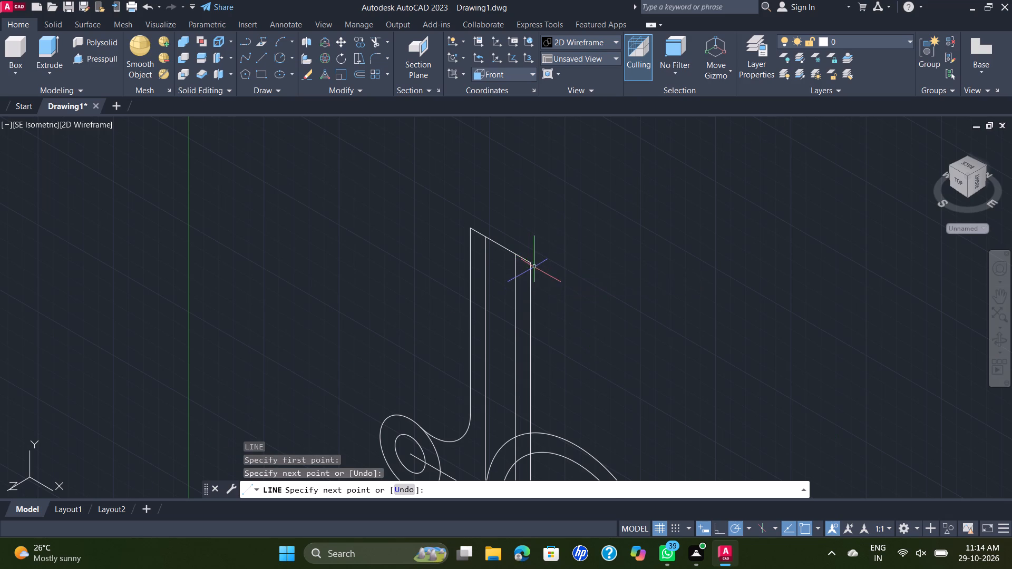
# Trim away the 20 line bridging the gap between the tops of the two vertical strips.
pyautogui.scroll(-1, 322, 138)
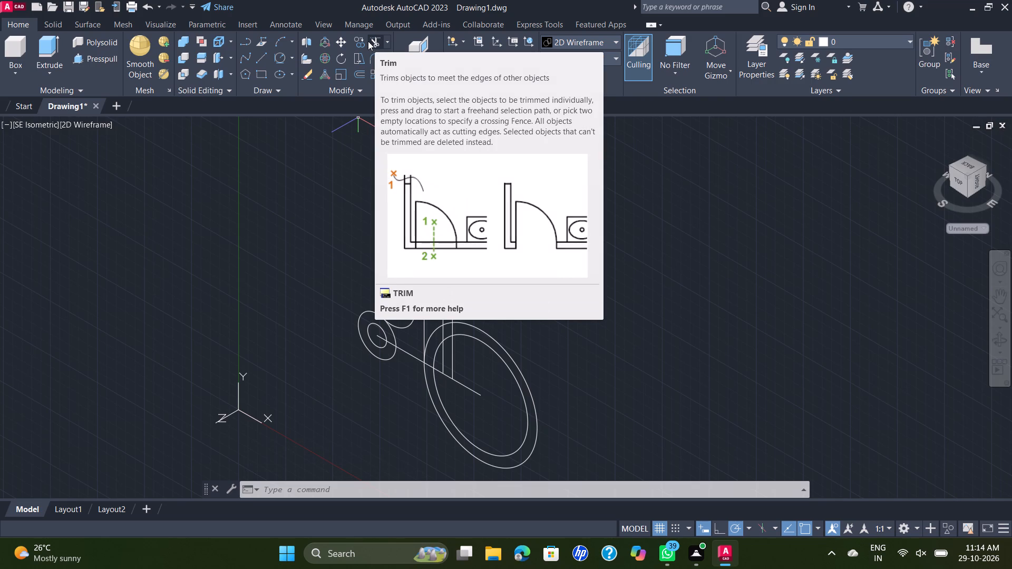
pyautogui.click(379, 40)
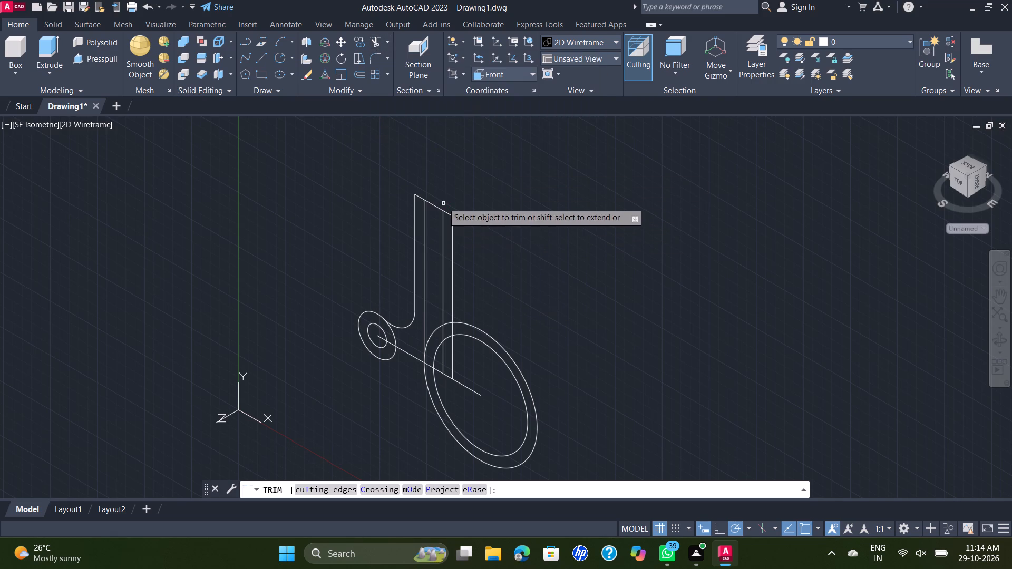
pyautogui.click(440, 207)
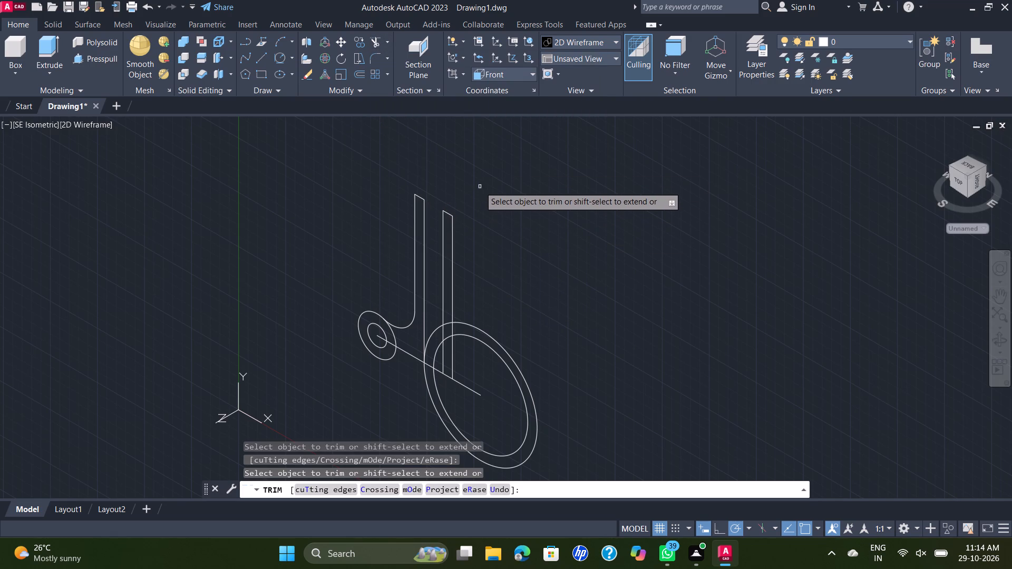
pyautogui.press('Escape')
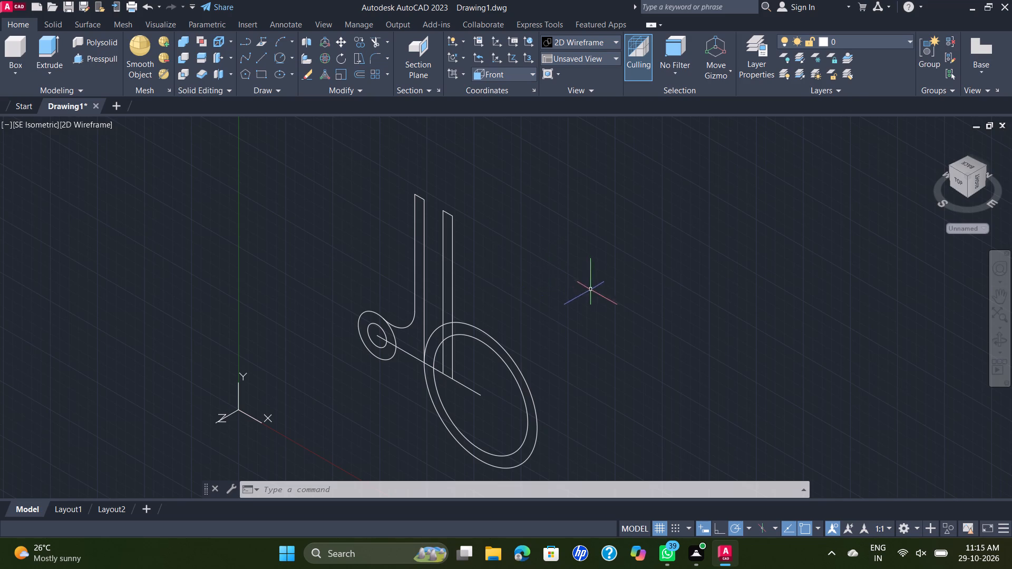
# Fillet the large outer circle and the second strip's outer vertical line with radius 50.
pyautogui.click(375, 56)
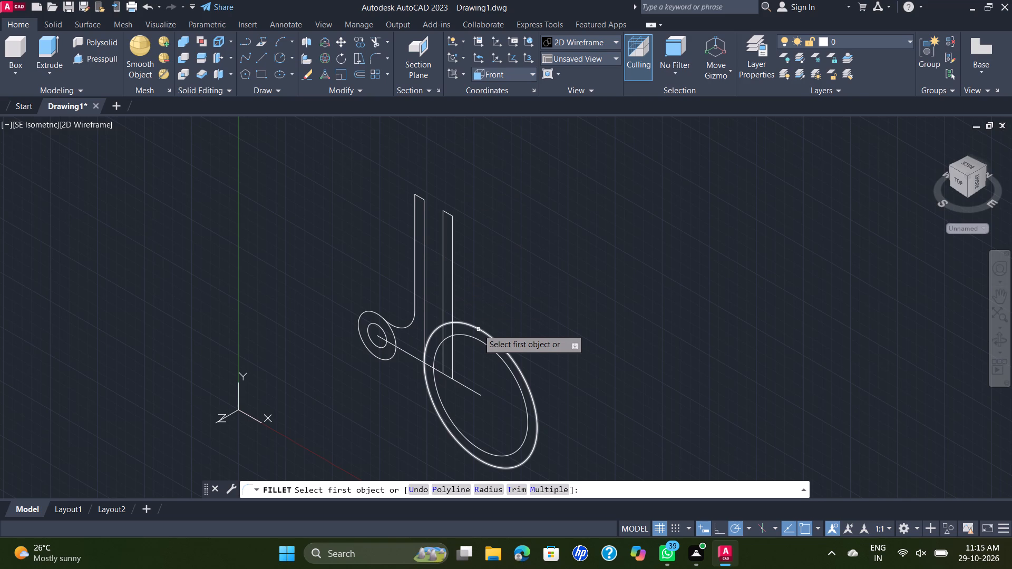
pyautogui.click(480, 329)
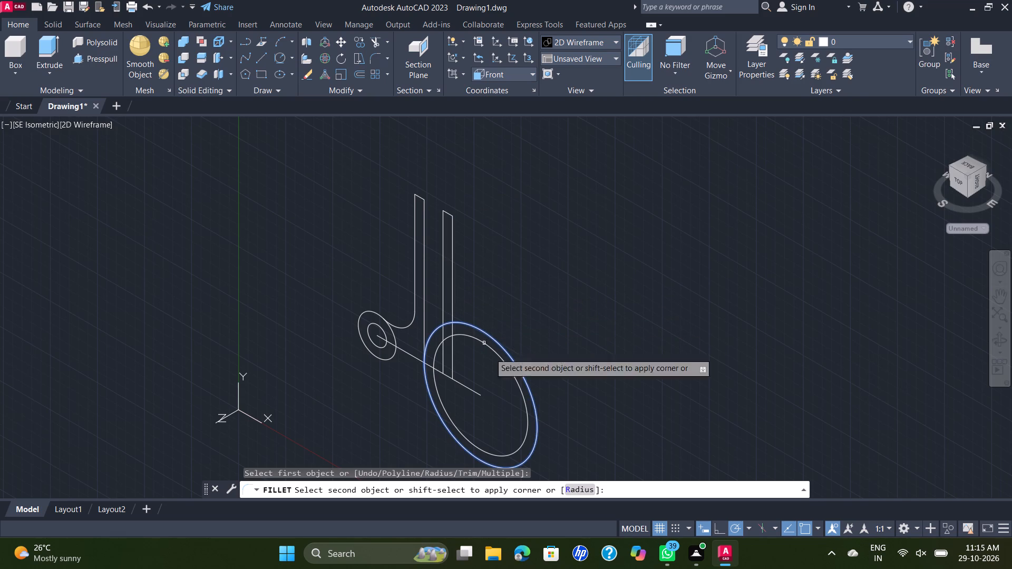
pyautogui.click(589, 487)
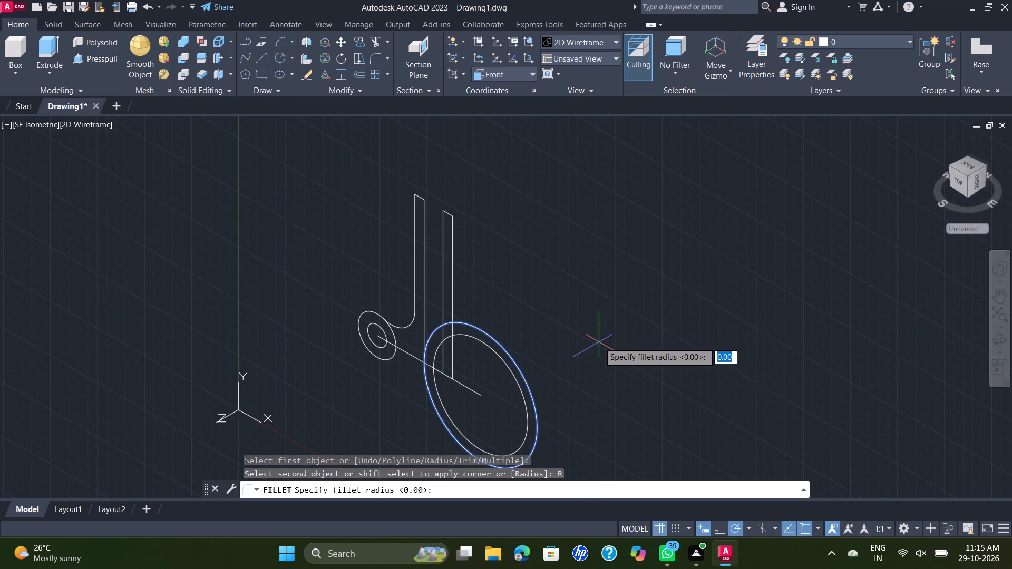
pyautogui.write('50')
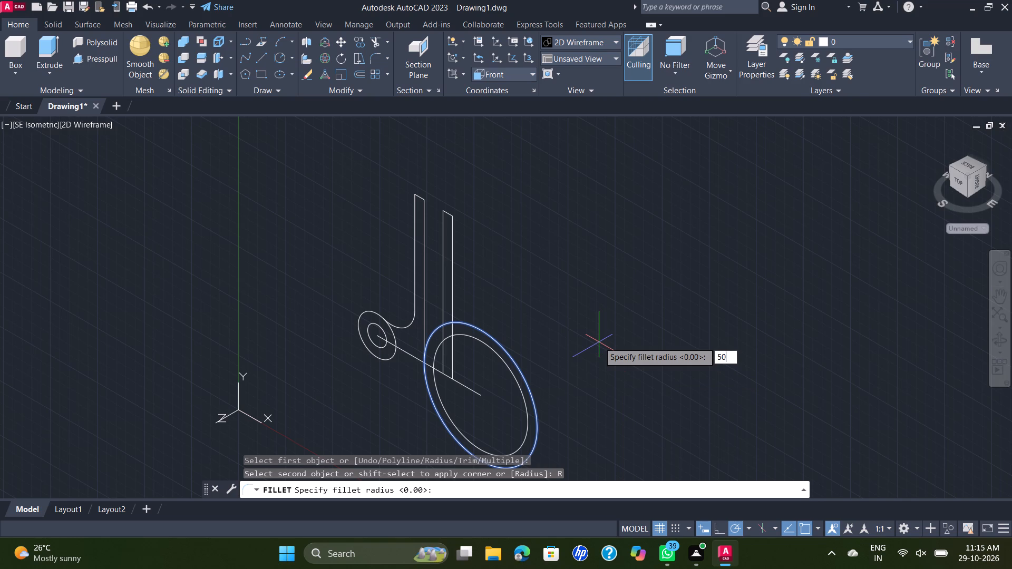
pyautogui.press('Return')
pyautogui.click(599, 342)
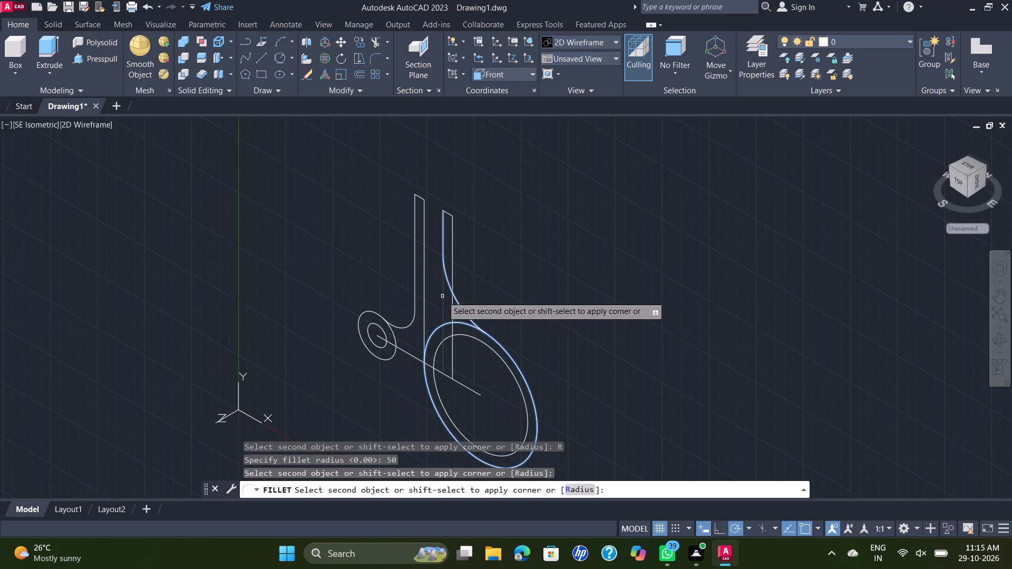
pyautogui.click(452, 302)
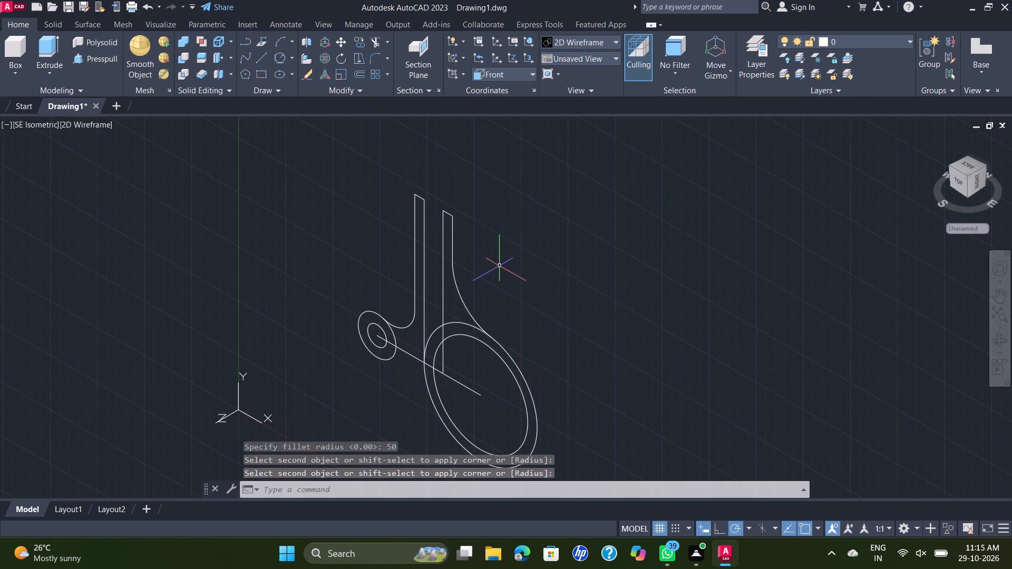
# Fillet the second strip's inner vertical line and the large inner circle with the same radius of 50.
pyautogui.press('space')
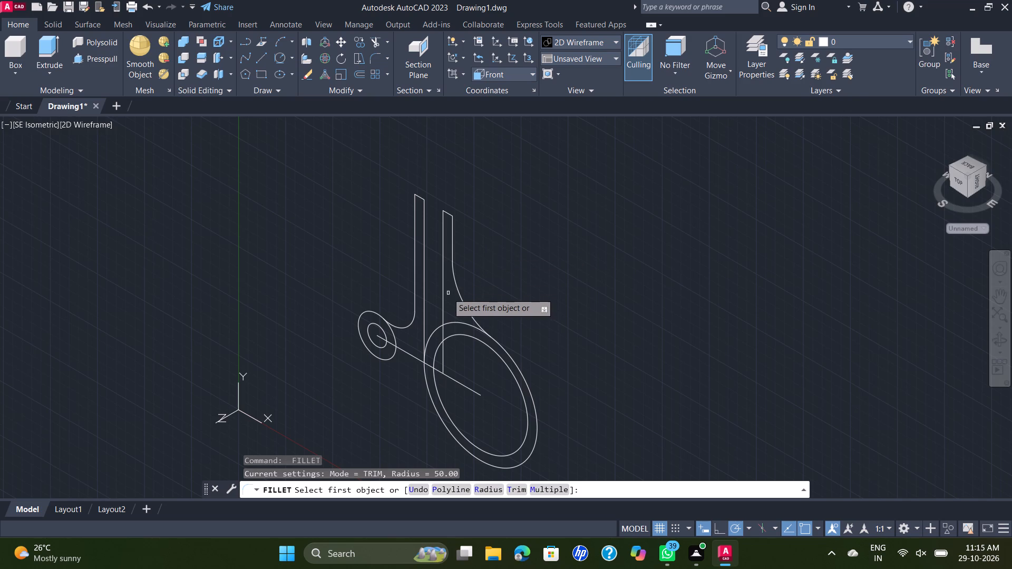
pyautogui.click(442, 295)
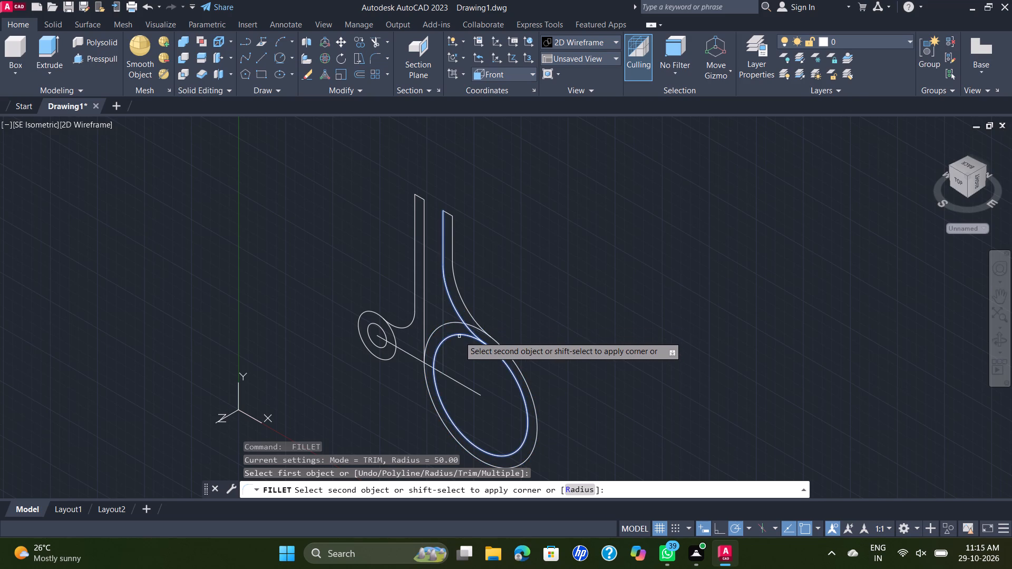
pyautogui.click(459, 336)
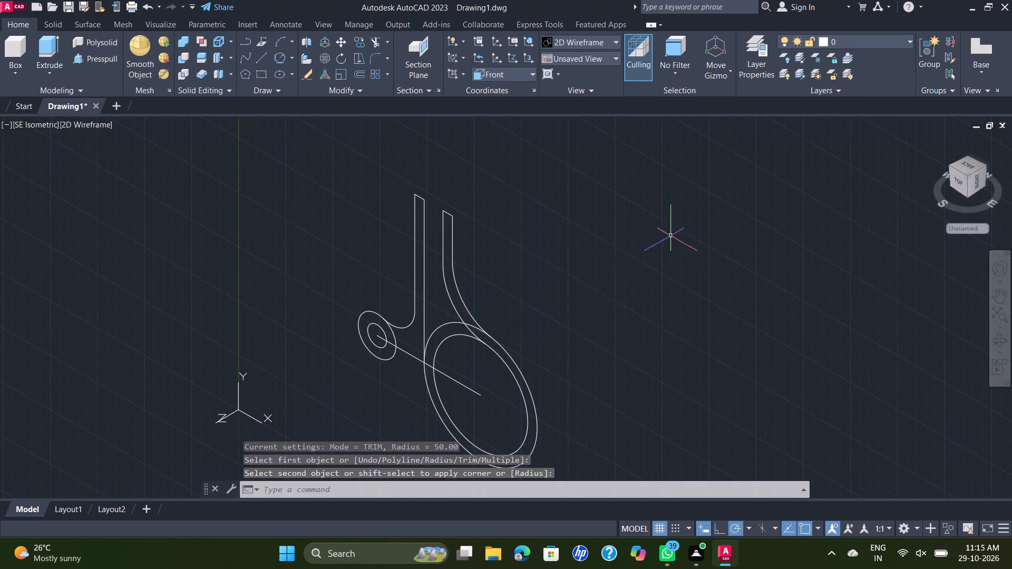
pyautogui.press('Escape')
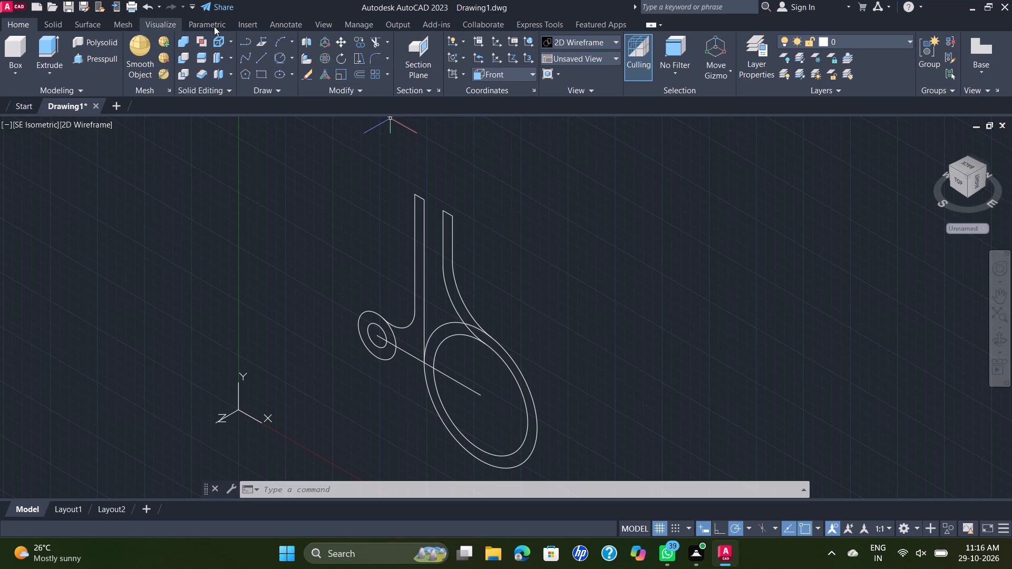
# Draw a line from where the inner fillet arc crosses the large outer circle to the first strip edge's lower end at the tangent arc.
pyautogui.click(262, 62)
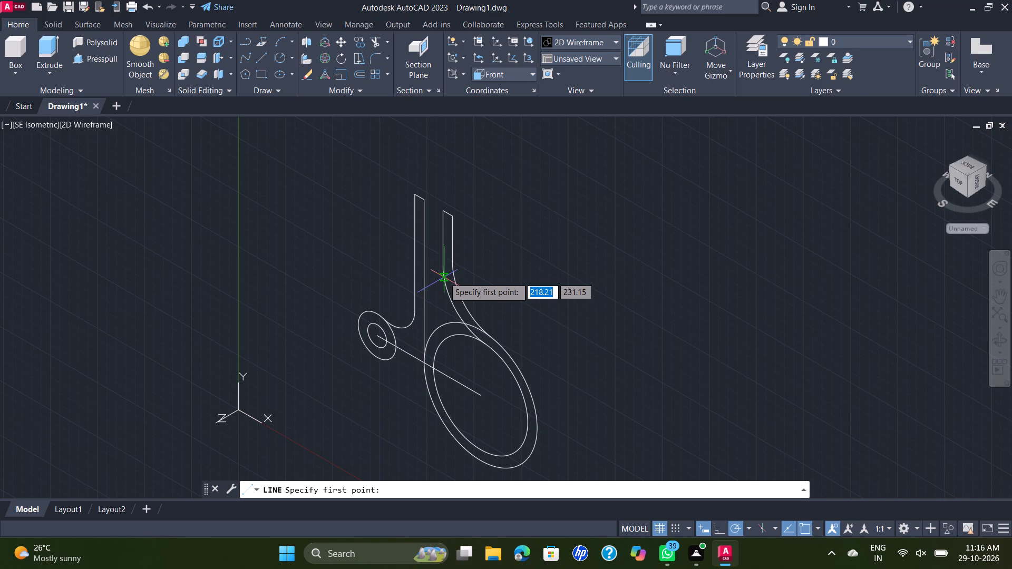
pyautogui.click(461, 326)
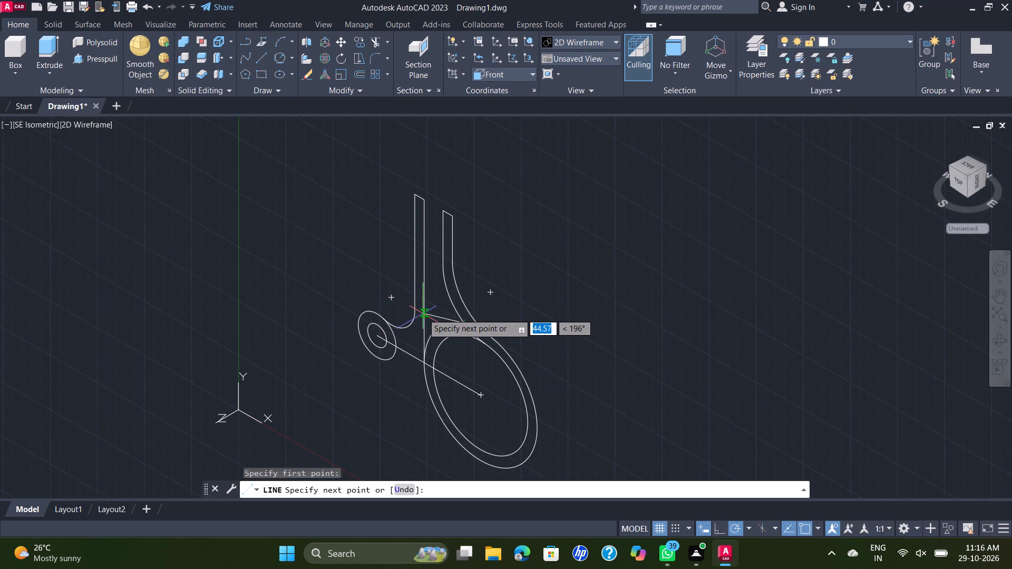
pyautogui.click(415, 315)
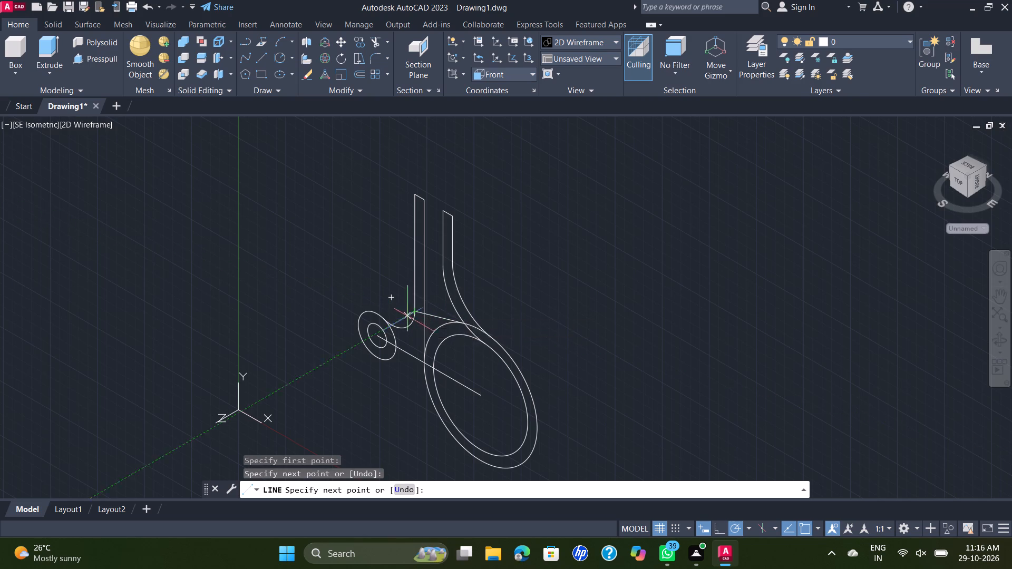
pyautogui.press('Escape')
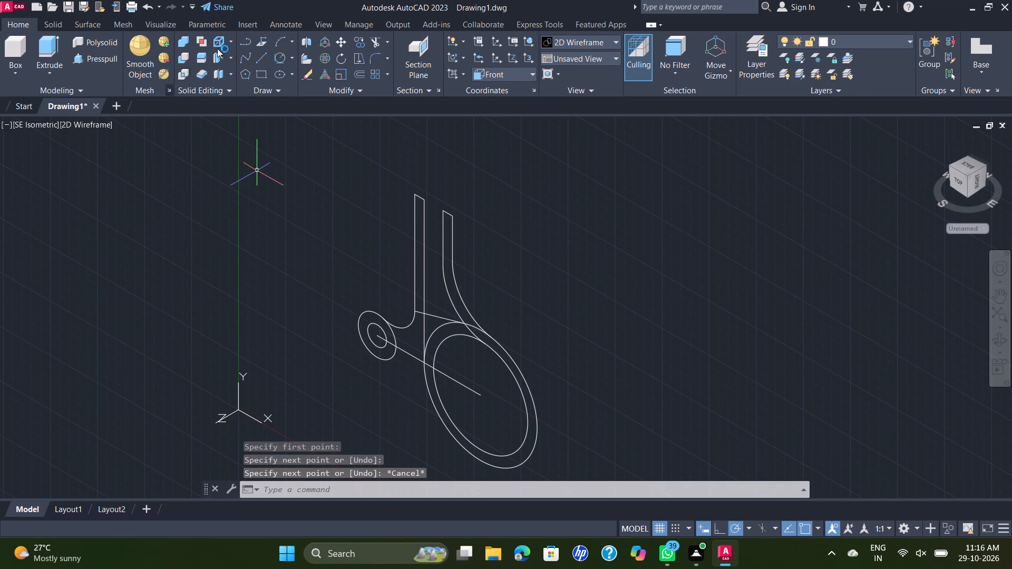
# Draw a radius 10 circle tangent to the sloping line and the second strip's inner fillet arc.
pyautogui.click(280, 56)
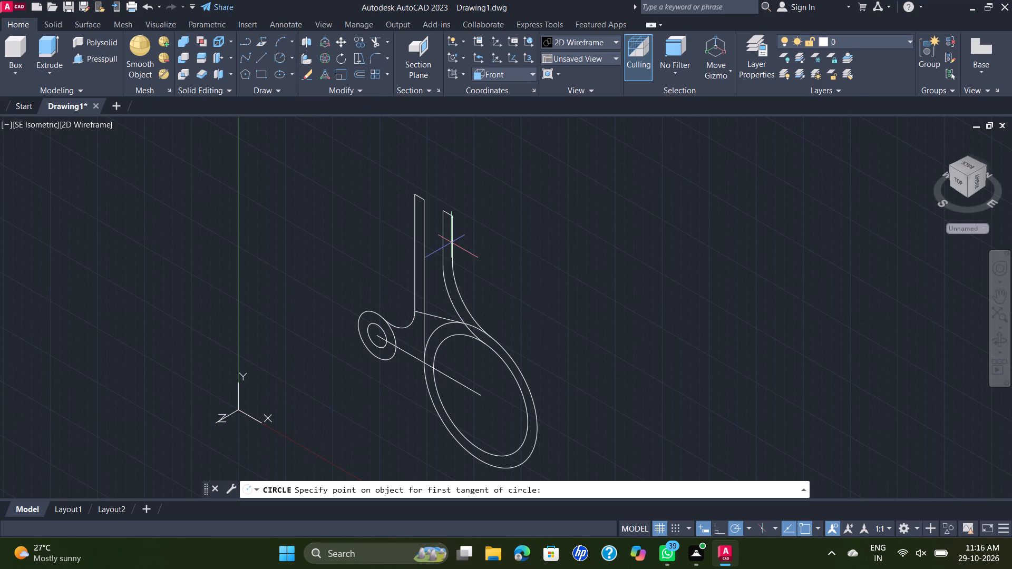
pyautogui.click(445, 318)
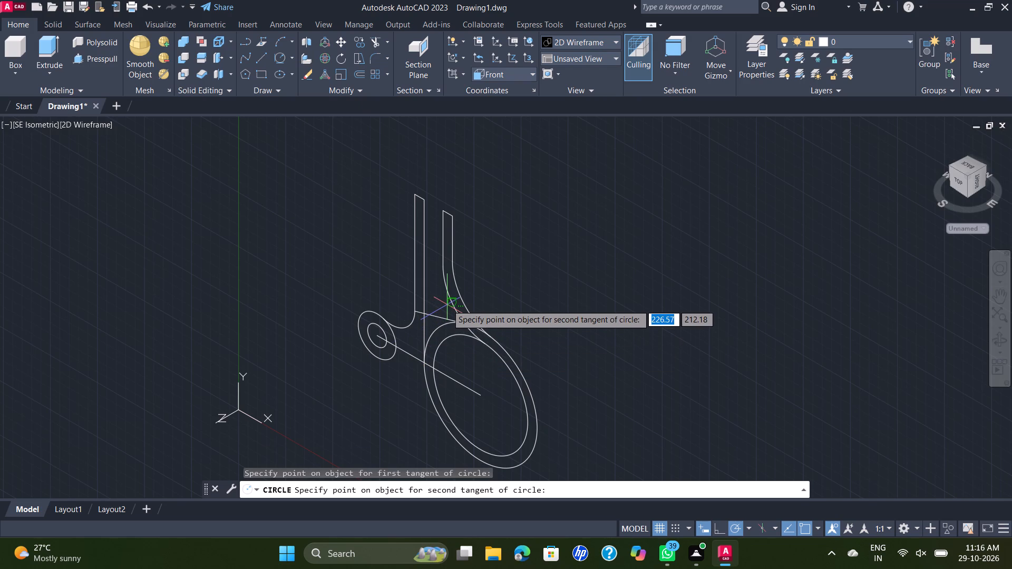
pyautogui.click(447, 305)
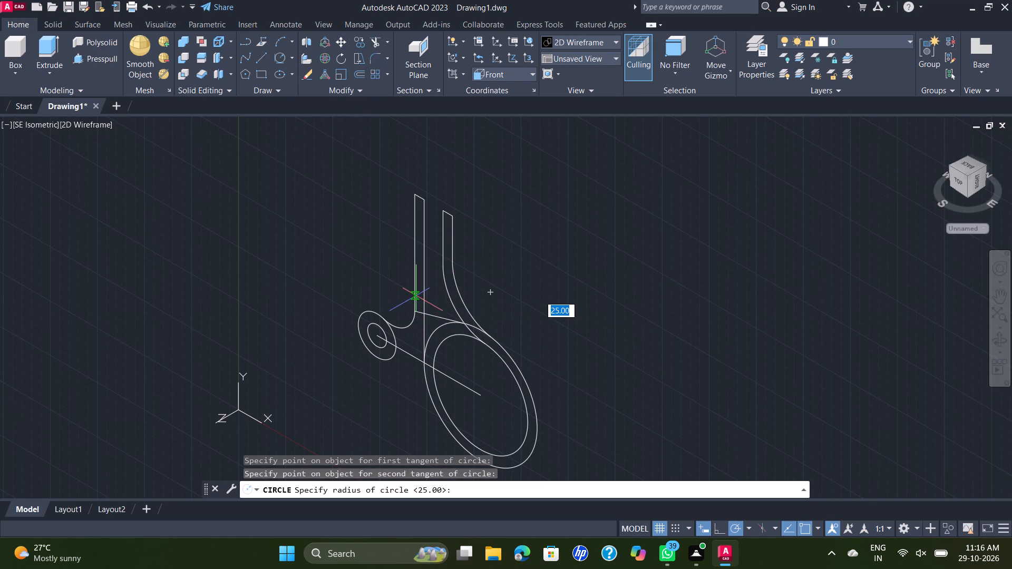
pyautogui.write('10')
pyautogui.press('Return')
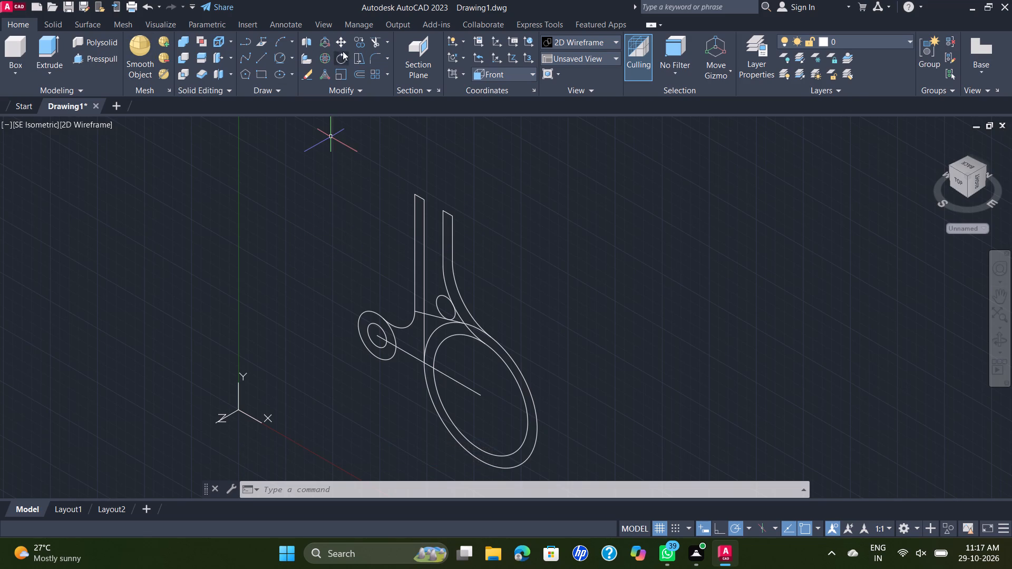
# Trim the small tangent circle down to the rounded corner between the sloping line and the inner fillet arc.
pyautogui.write('TR')
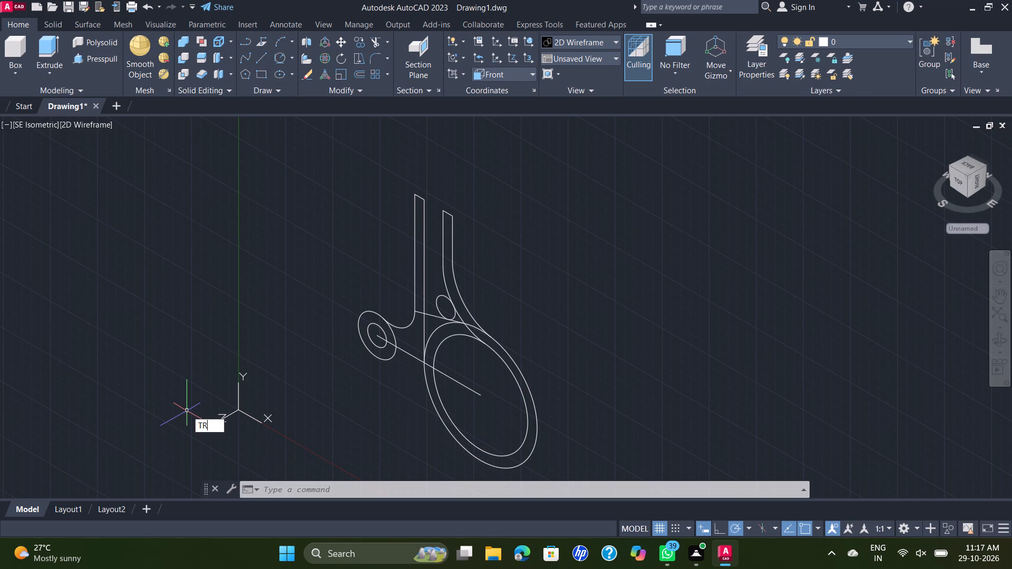
pyautogui.press('Return')
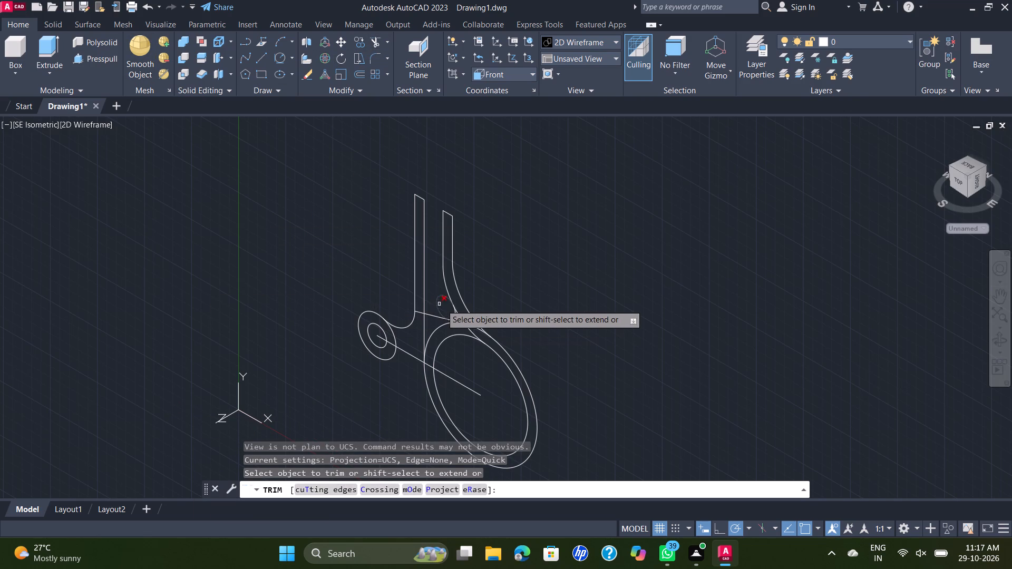
pyautogui.click(442, 297)
pyautogui.press('Escape')
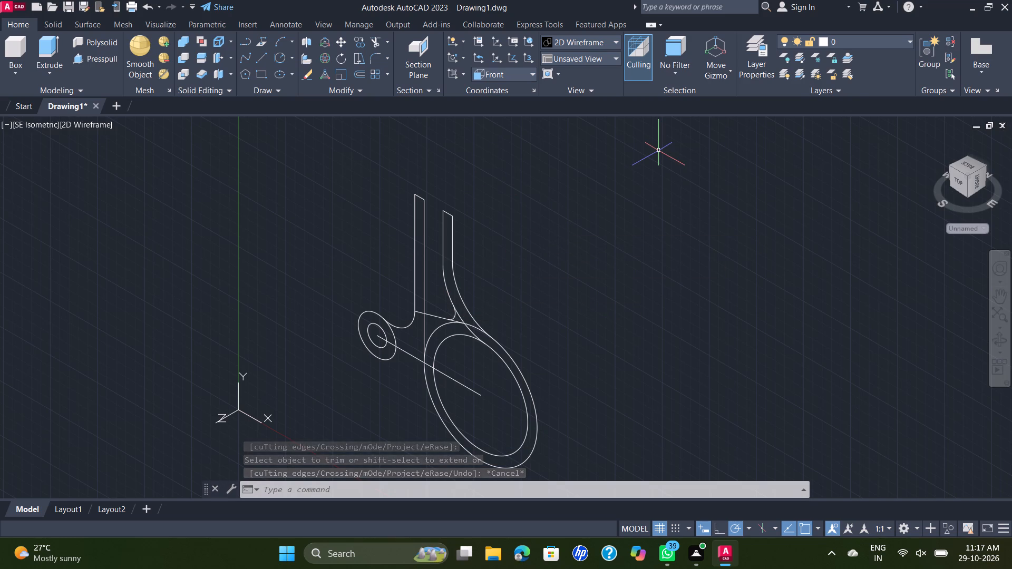
# Draw a radius 10 circle tangent to the first strip's inner vertical line and the sloping line.
pyautogui.scroll(1, 674, 129)
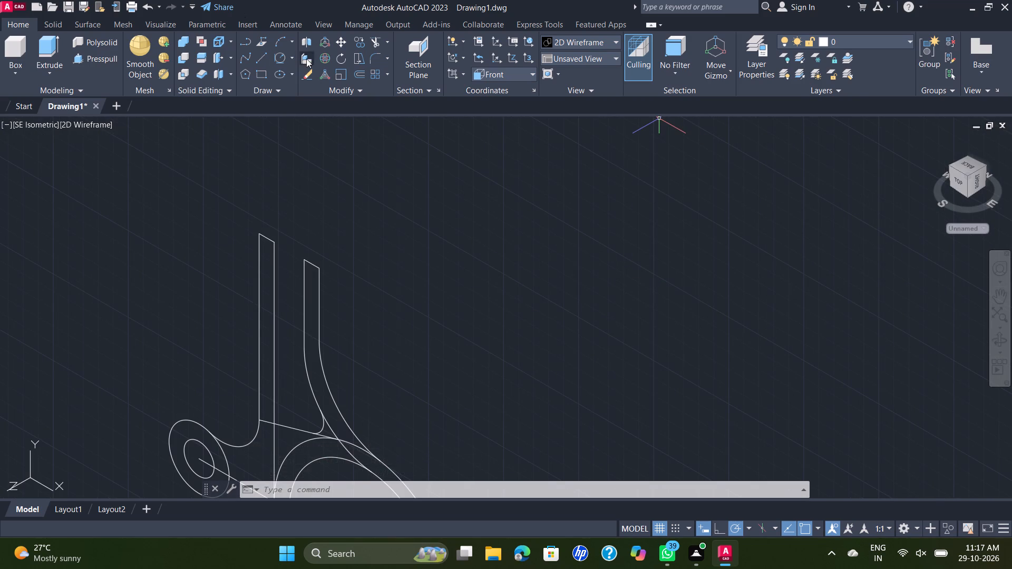
pyautogui.click(280, 52)
pyautogui.scroll(-2, 405, 174)
pyautogui.scroll(1, 371, 297)
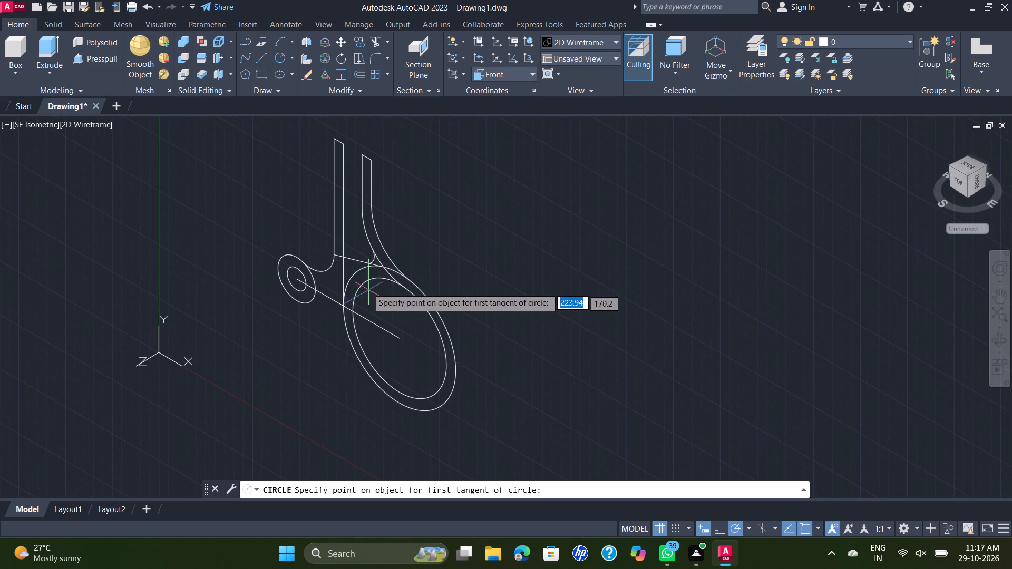
pyautogui.click(346, 239)
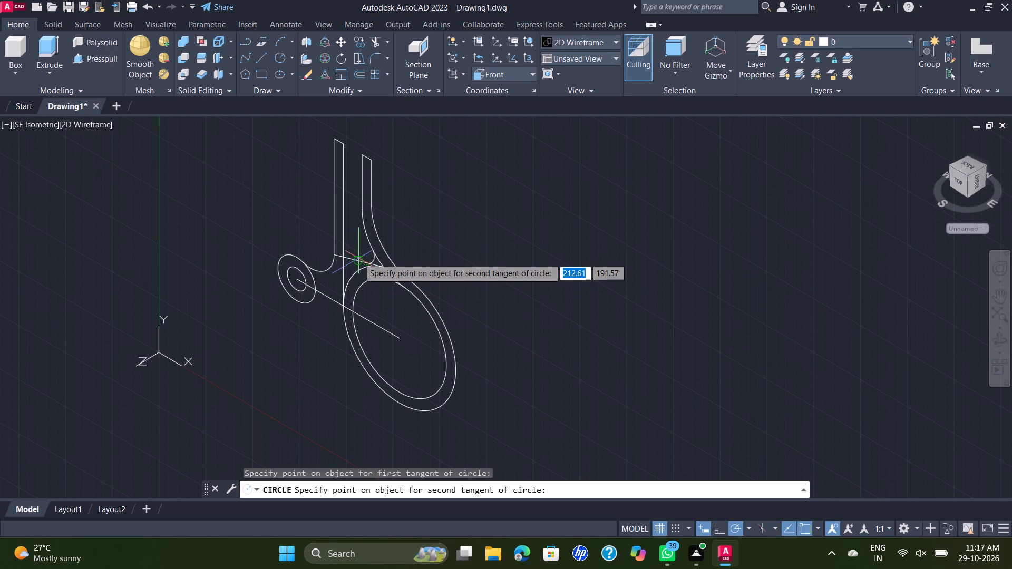
pyautogui.click(356, 258)
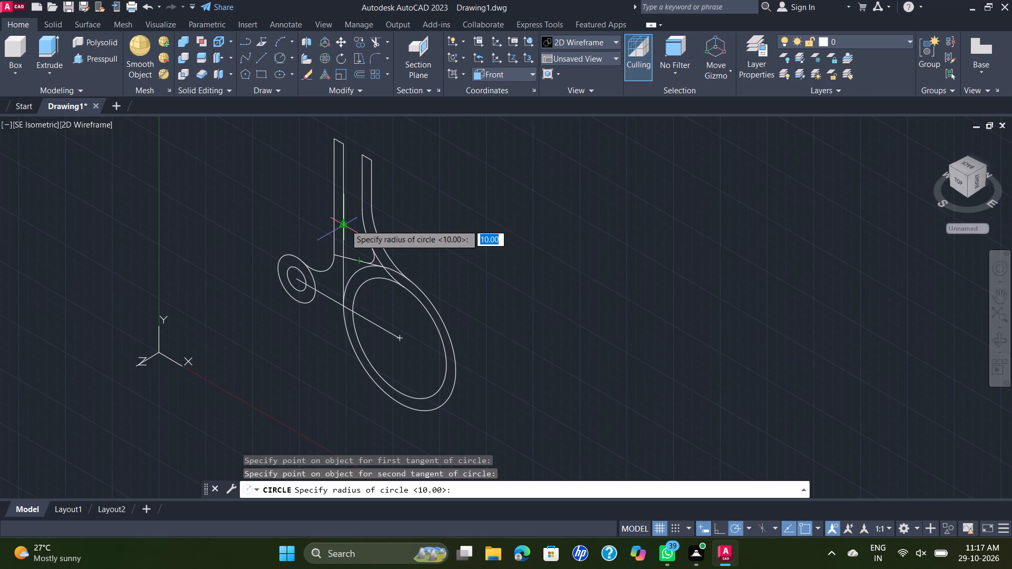
pyautogui.write('10')
pyautogui.press('Return')
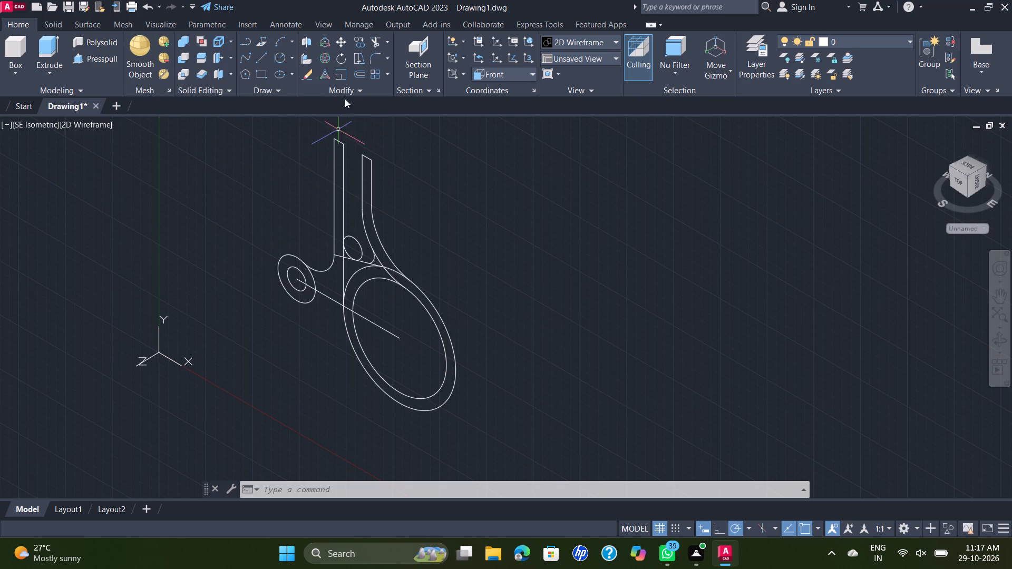
# Trim the new tangent circle down to the rounded corner between the first strip's inner line and the sloping line.
pyautogui.write('TR')
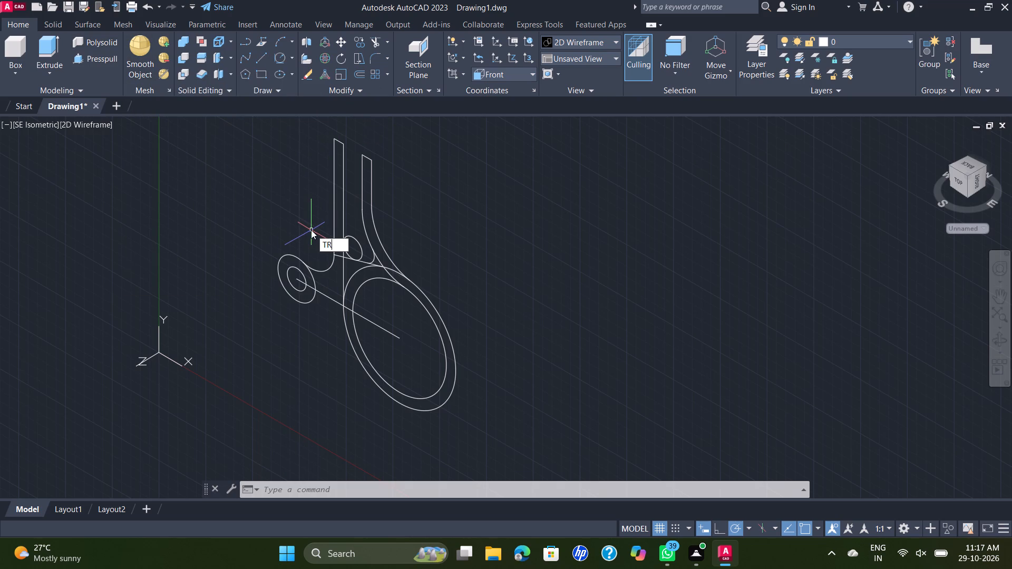
pyautogui.press('Return')
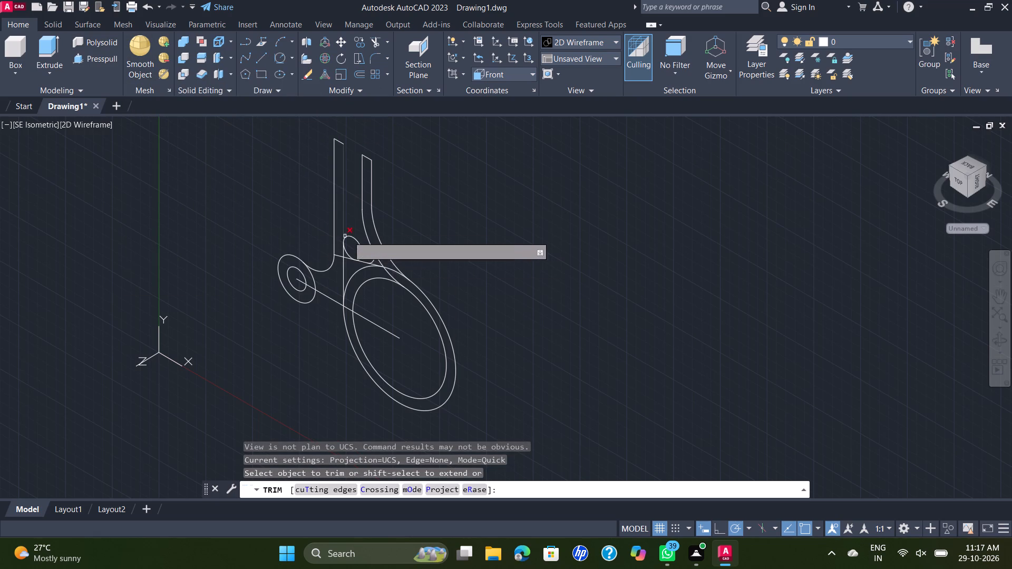
pyautogui.click(358, 244)
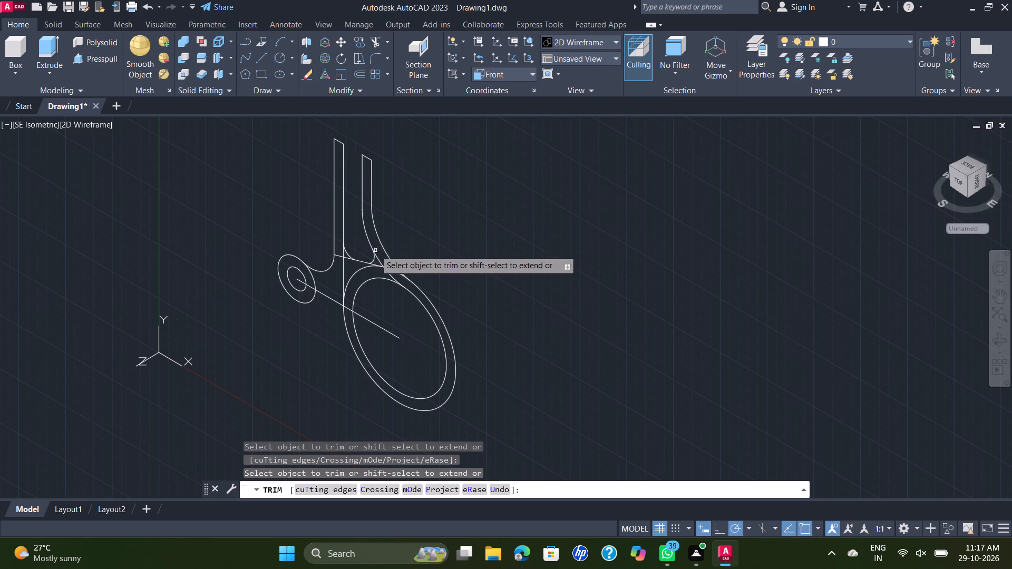
# Trim the sloping line, first strip's inner vertical line and inner fillet arc where they run past the two rounded corners.
pyautogui.scroll(2, 379, 272)
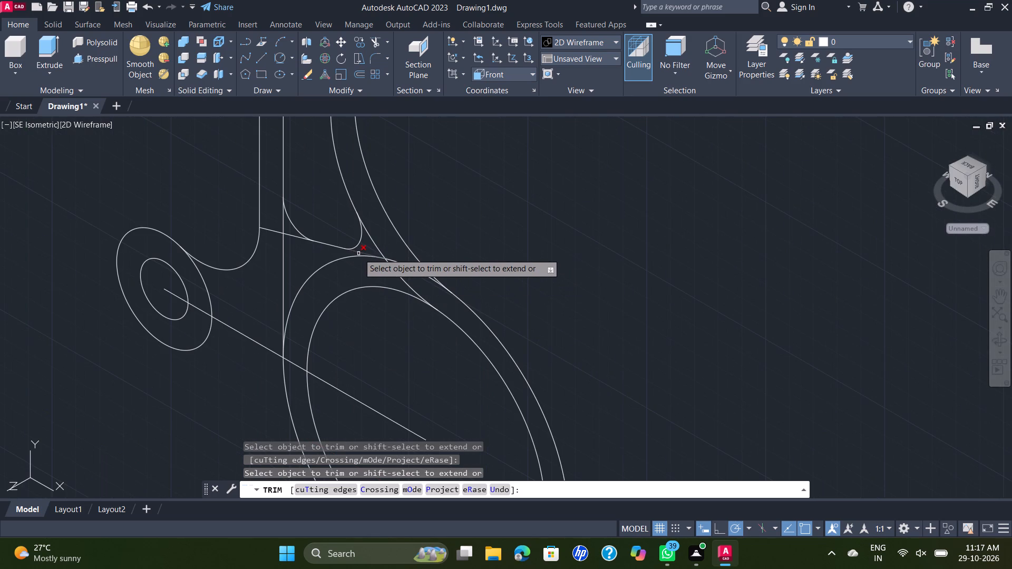
pyautogui.click(358, 253)
pyautogui.click(302, 240)
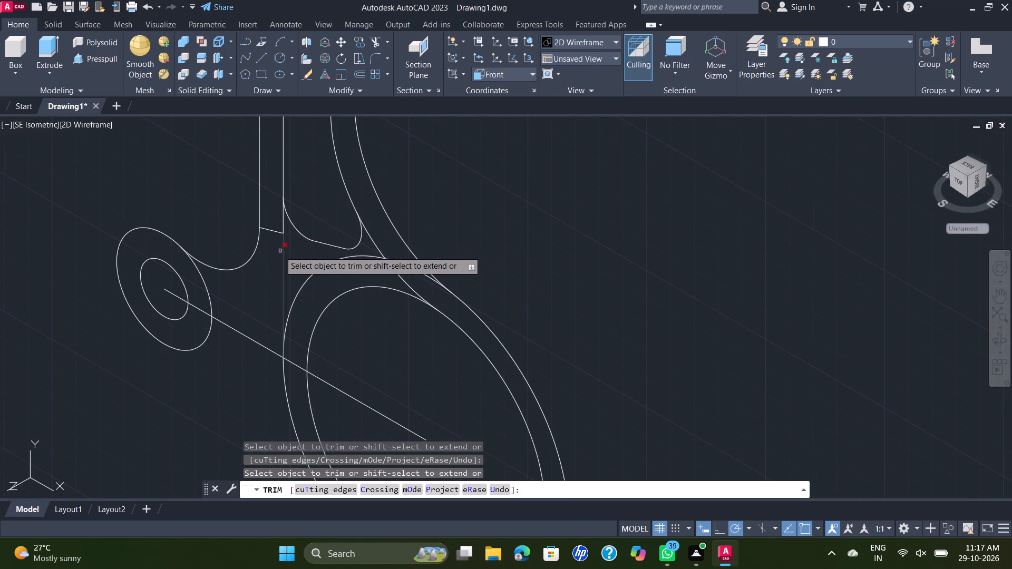
pyautogui.scroll(-3, 284, 247)
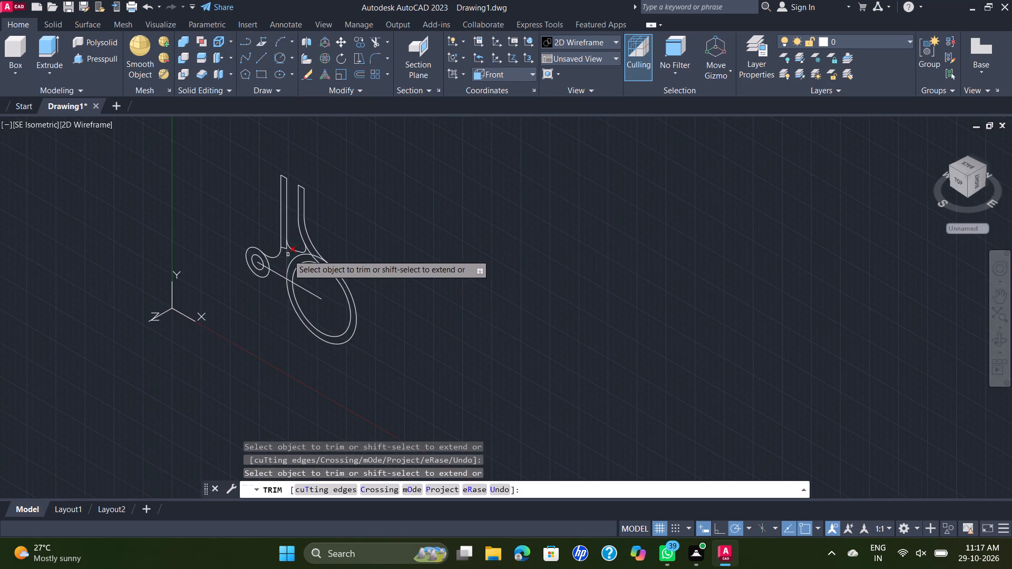
pyautogui.scroll(2, 289, 256)
pyautogui.click(277, 237)
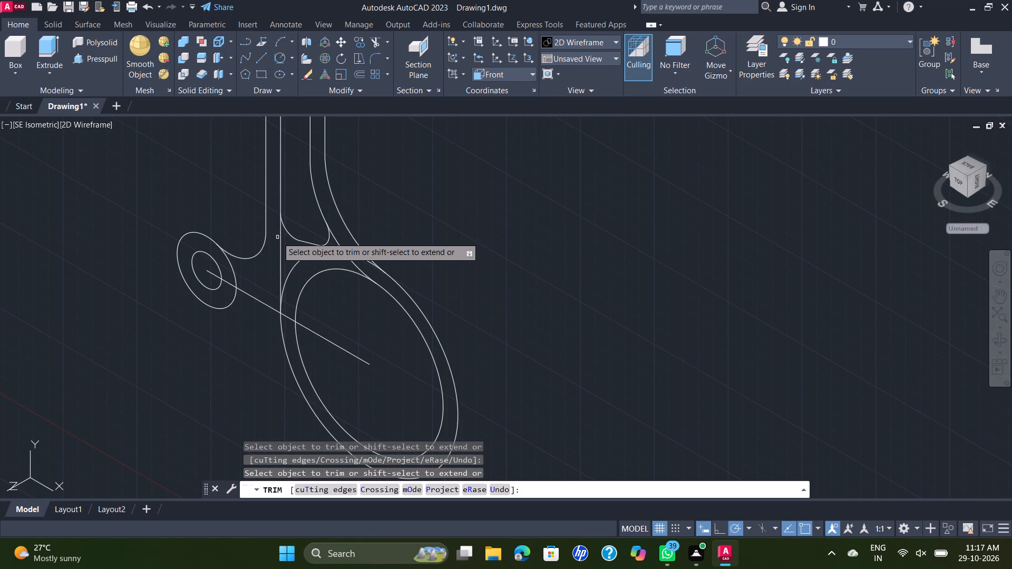
pyautogui.click(282, 253)
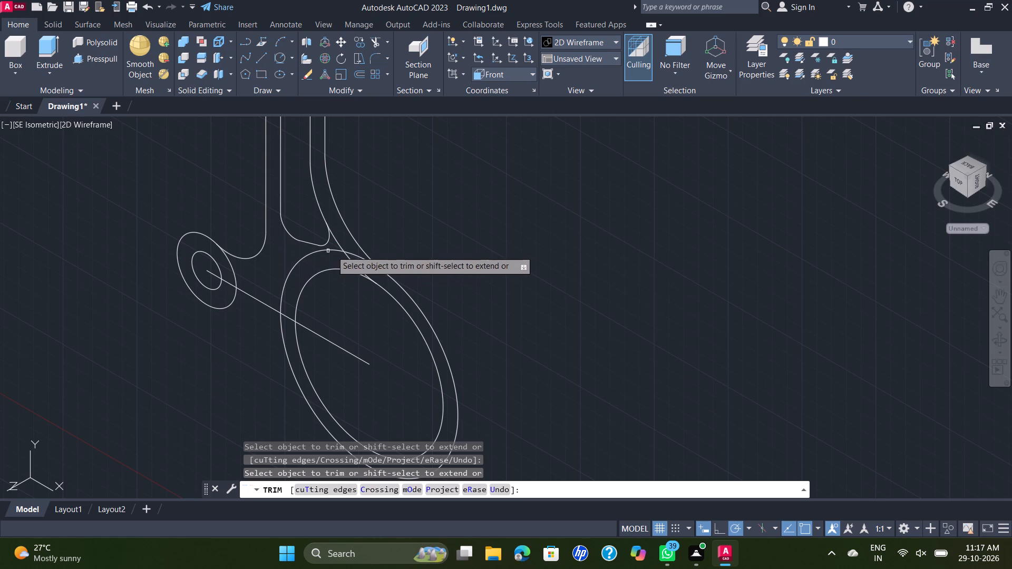
pyautogui.click(339, 245)
pyautogui.click(355, 261)
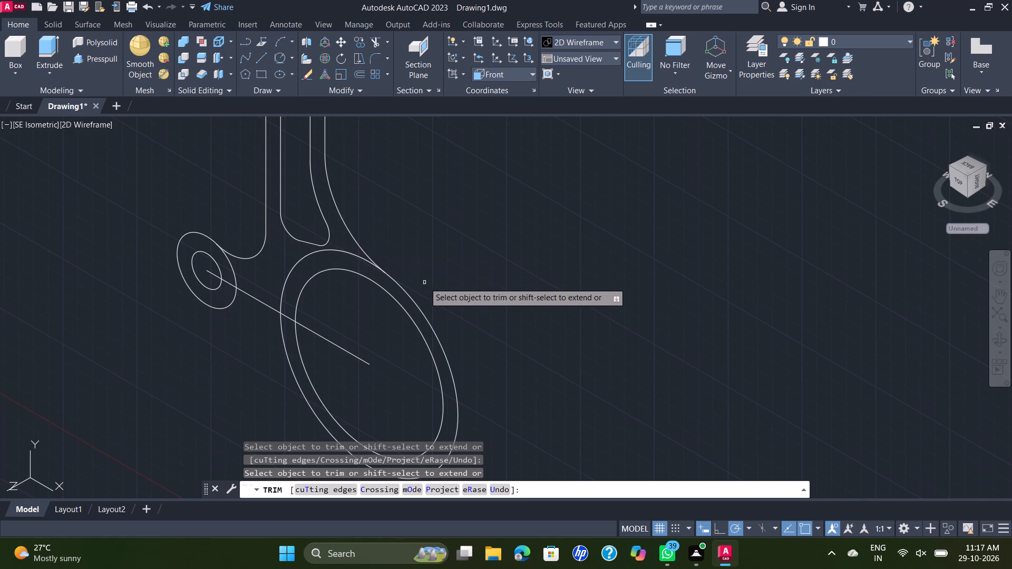
pyautogui.scroll(5, 370, 267)
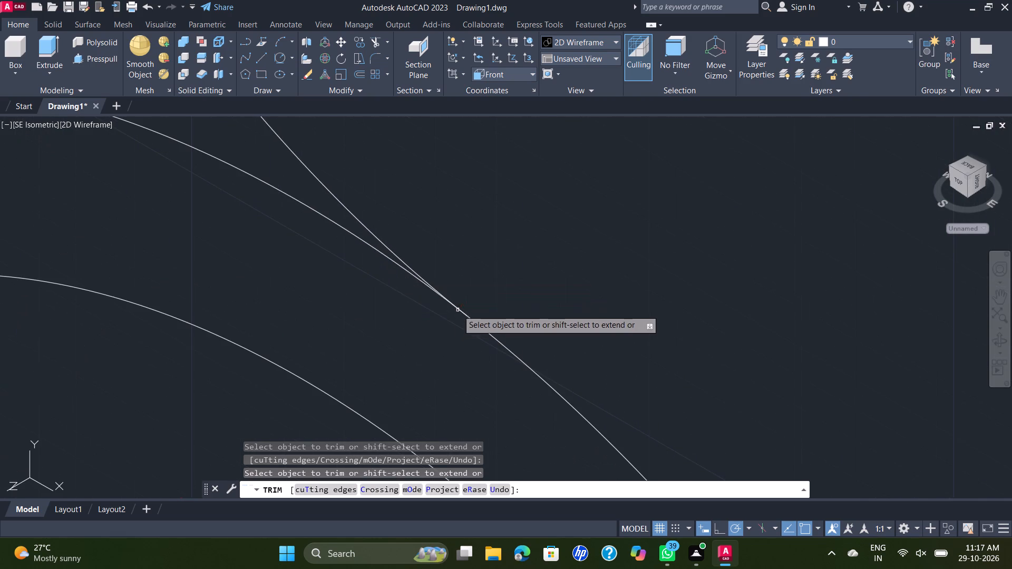
pyautogui.scroll(-6, 458, 308)
pyautogui.moveTo(469, 253); pyautogui.dragTo(470, 287, button='middle')
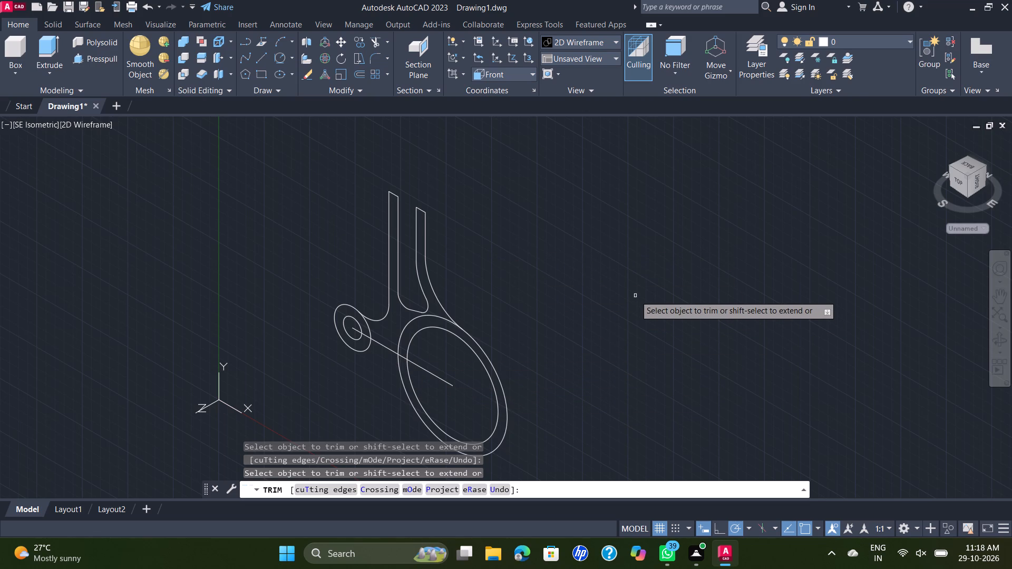
pyautogui.press('Escape')
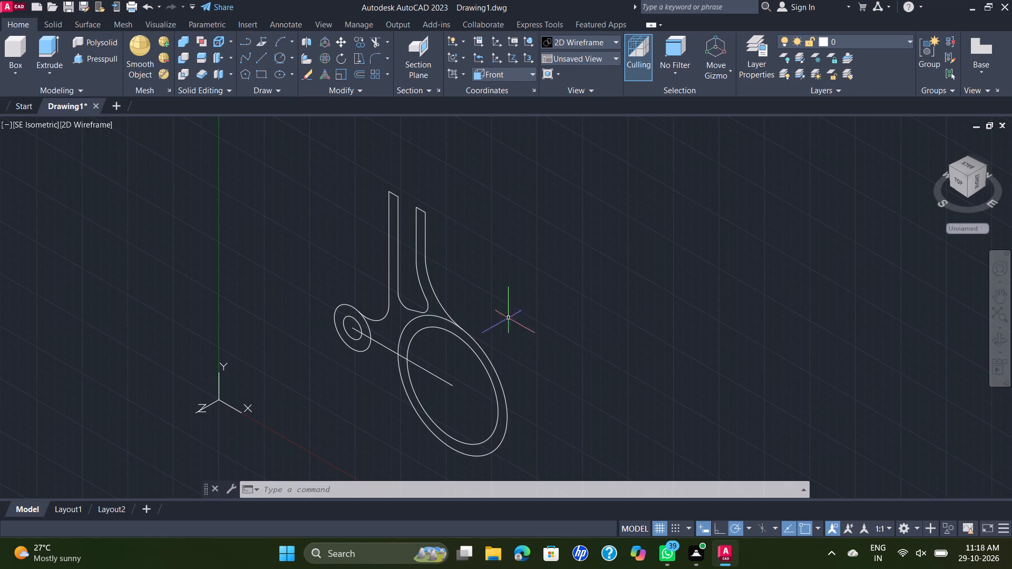
# Delete the construction line joining the centres of the small and large circles.
pyautogui.click(432, 374)
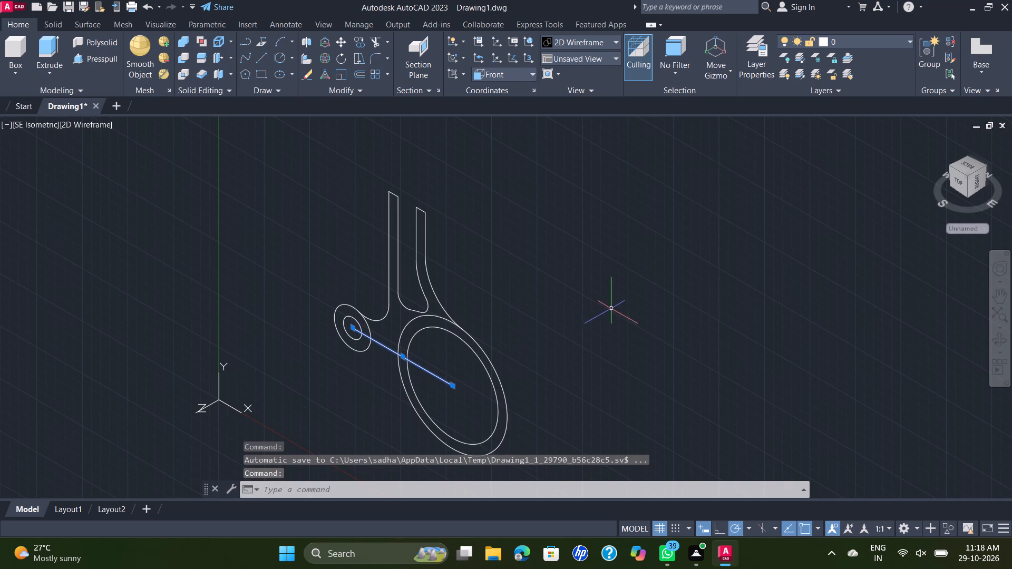
pyautogui.press('Delete')
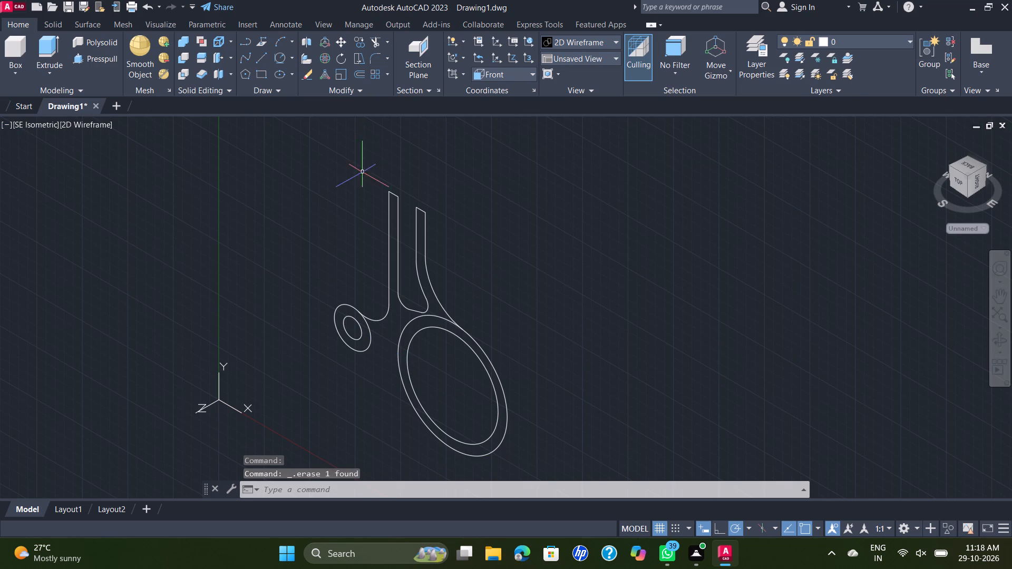
# Draw a horizontal line across the full diameter of the large outer circle, between its opposite quadrants.
pyautogui.press('l')
pyautogui.press('Return')
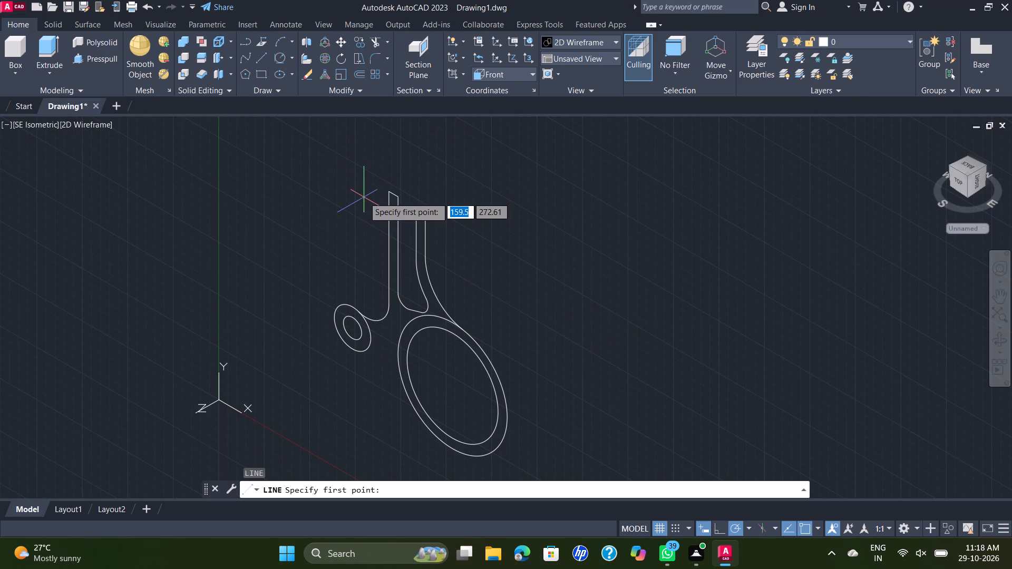
pyautogui.click(398, 356)
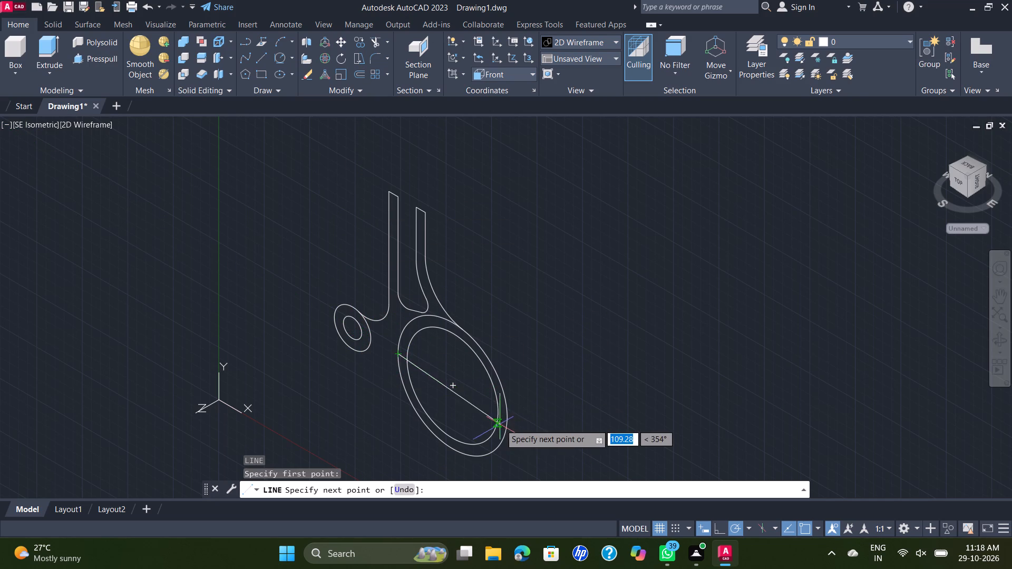
pyautogui.click(510, 420)
pyautogui.press('Escape')
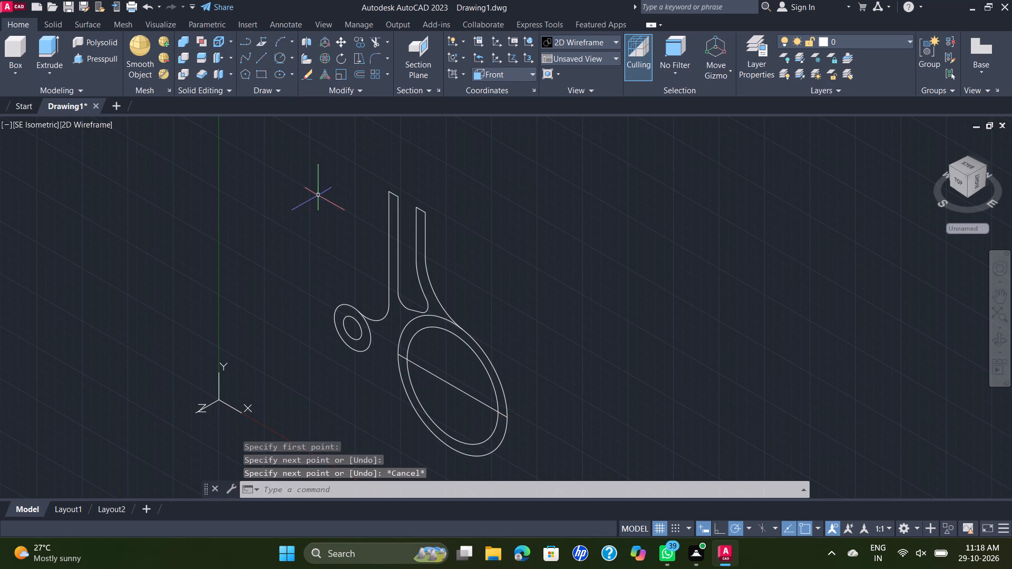
# Trim away the lower halves of both large circles below the horizontal diameter line.
pyautogui.write('TR')
pyautogui.press('Return')
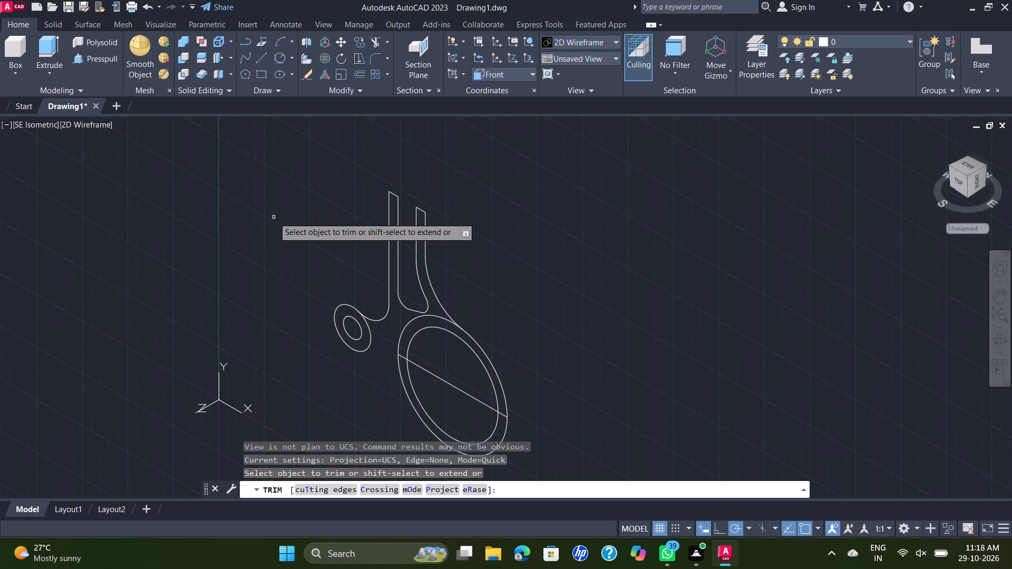
pyautogui.click(387, 379)
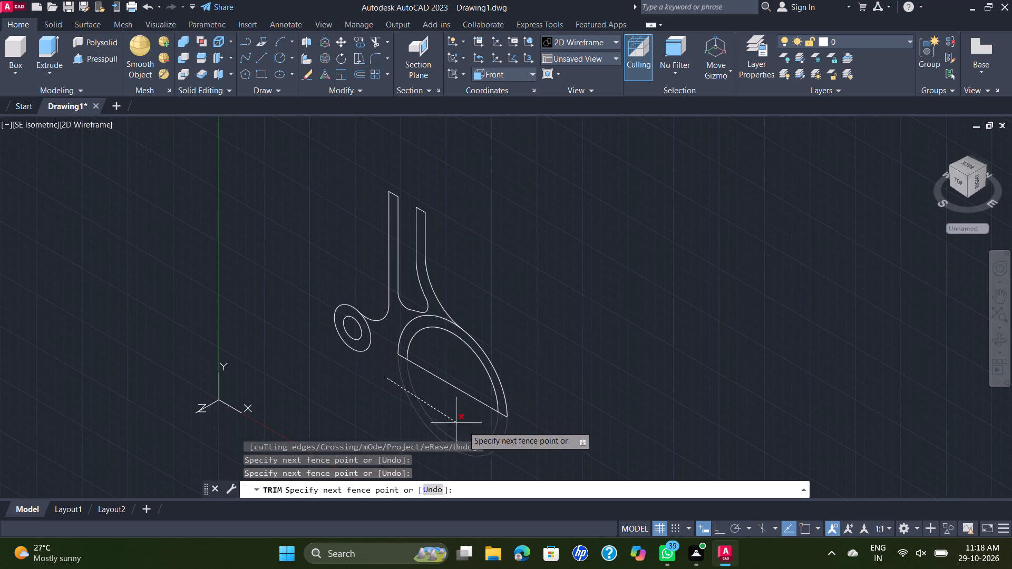
pyautogui.click(497, 438)
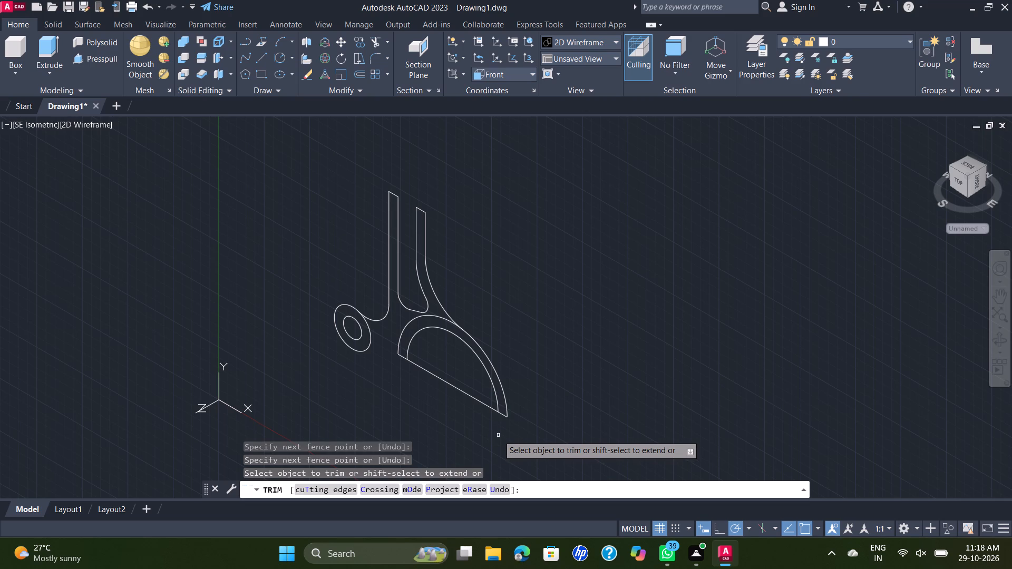
pyautogui.press('Escape')
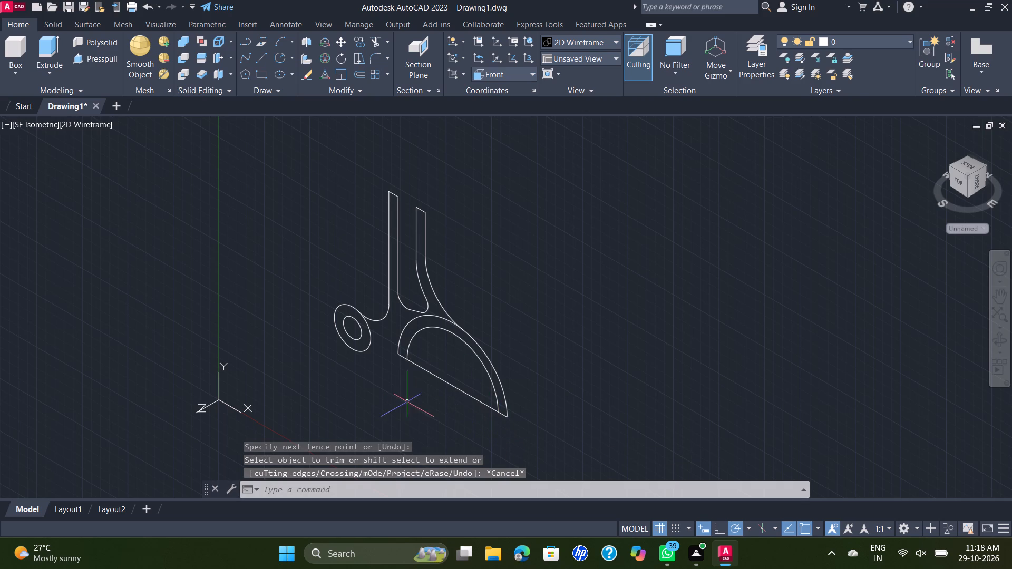
# Trim away the part of the diameter line inside the inner semicircle, leaving the short closing ends.
pyautogui.press('space')
pyautogui.click(437, 377)
pyautogui.press('Escape')
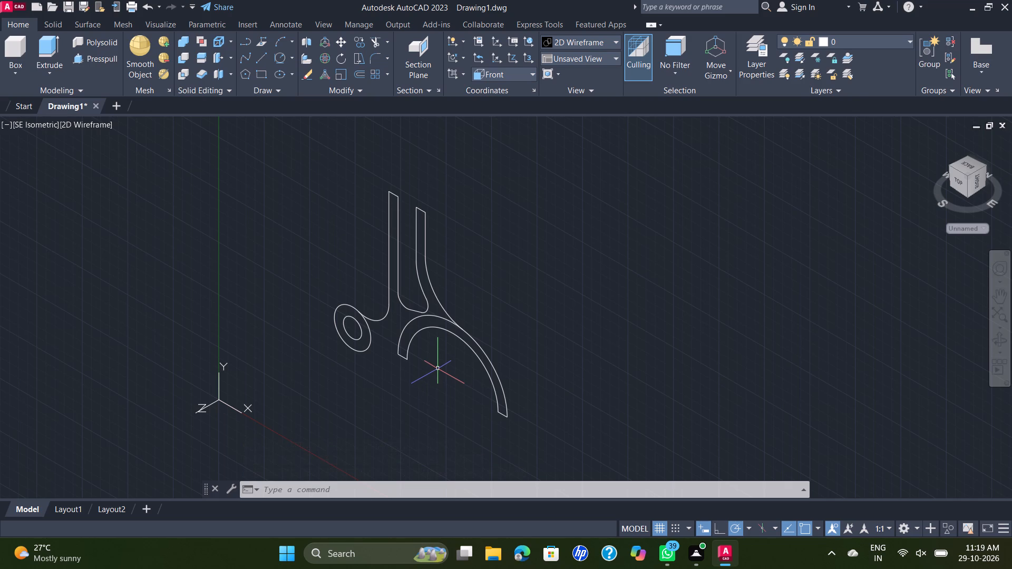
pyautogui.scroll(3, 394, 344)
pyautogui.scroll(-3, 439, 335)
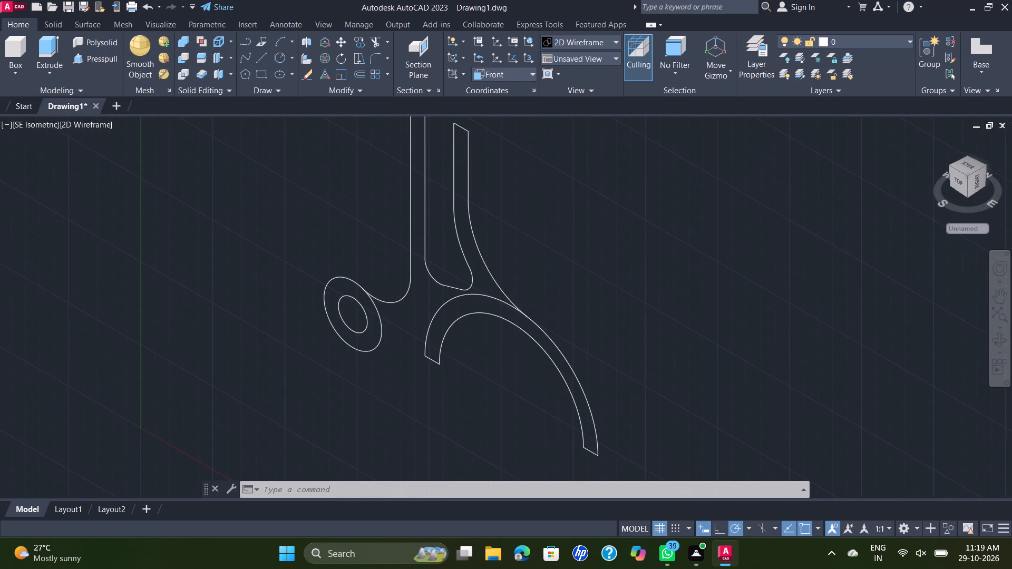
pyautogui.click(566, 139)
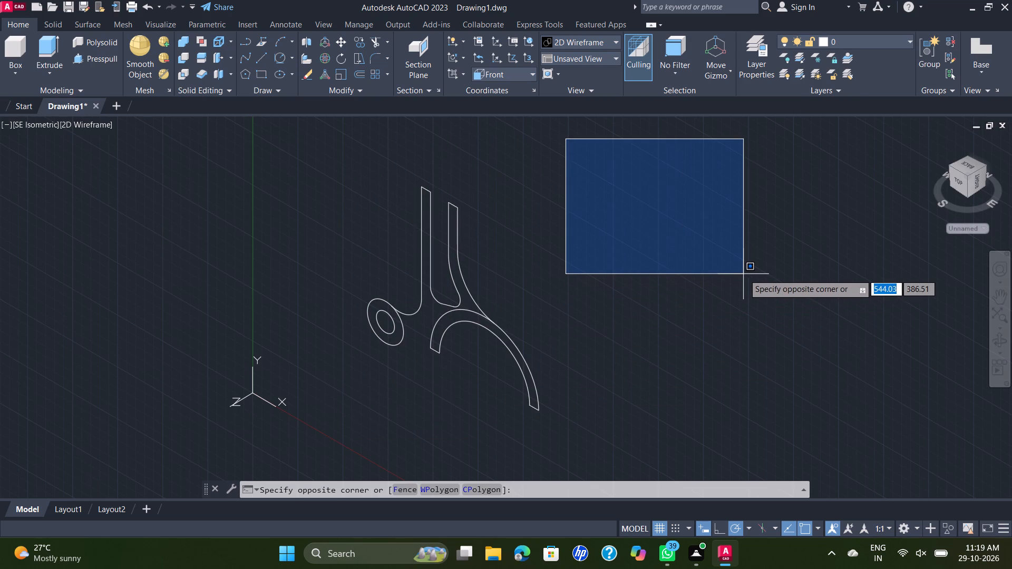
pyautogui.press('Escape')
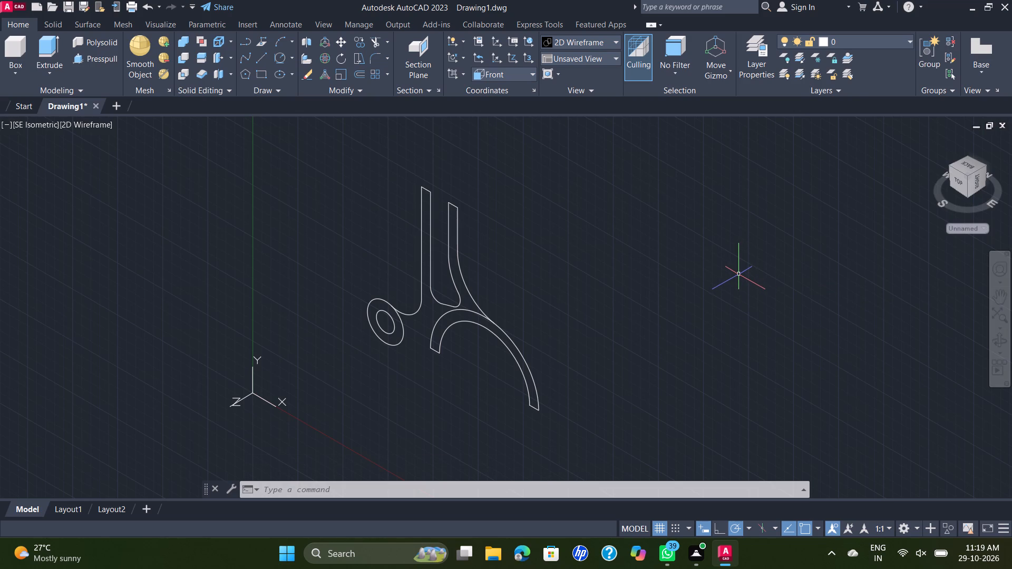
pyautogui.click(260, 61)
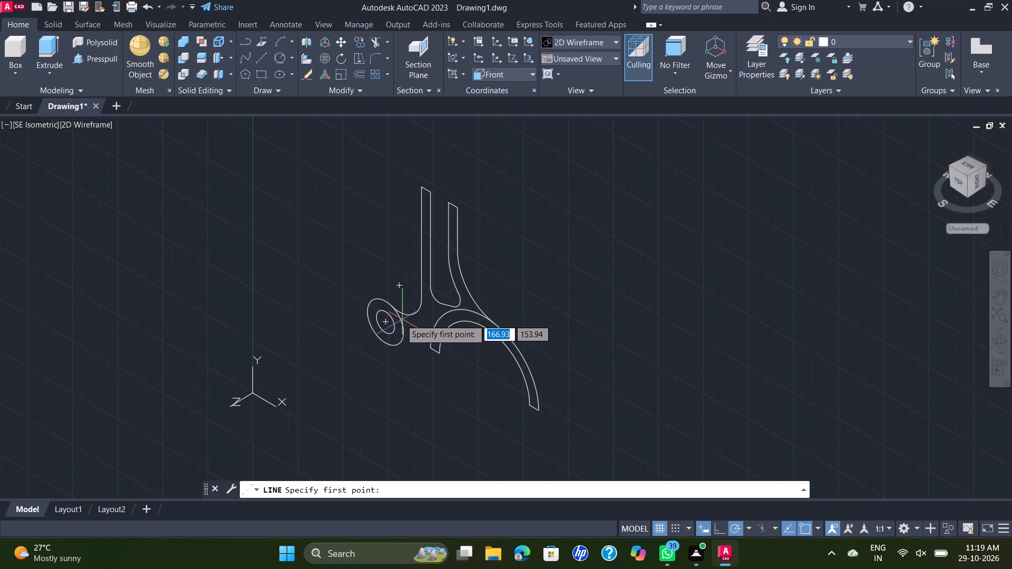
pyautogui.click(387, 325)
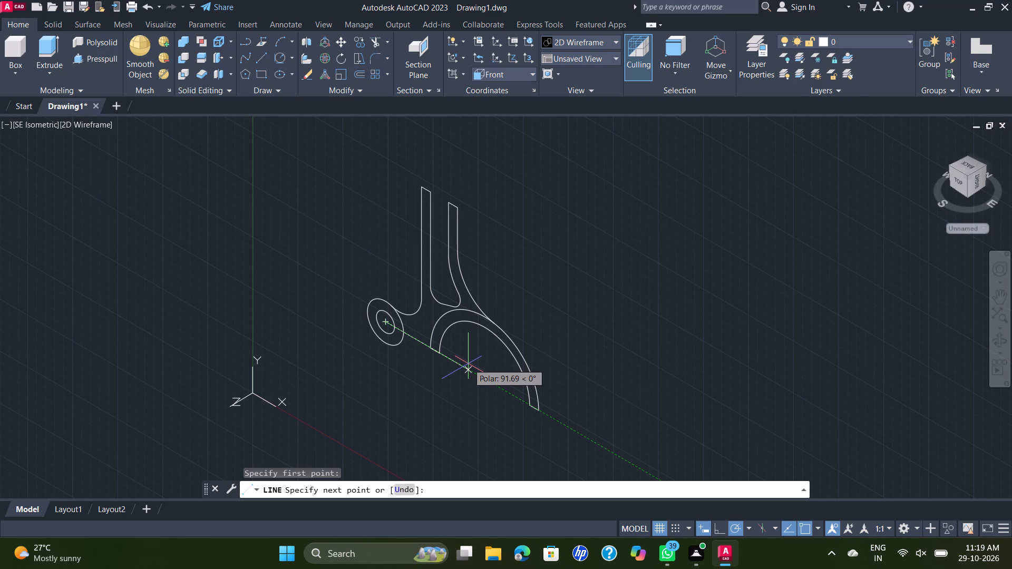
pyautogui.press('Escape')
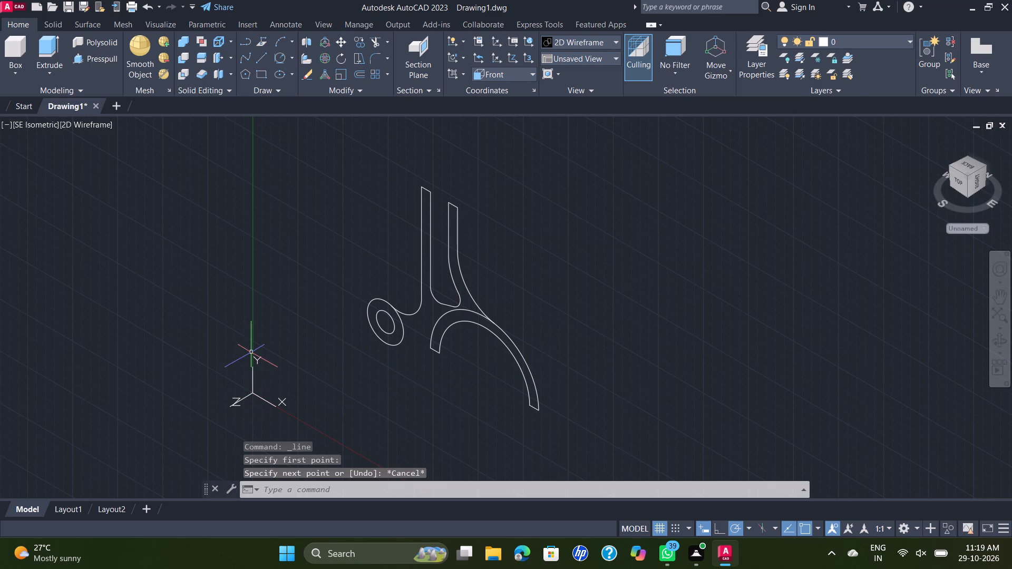
# Draw a line 10 straight down from the arc's end on the small outer circle, then about 66 horizontally across the half-ring.
pyautogui.press('space')
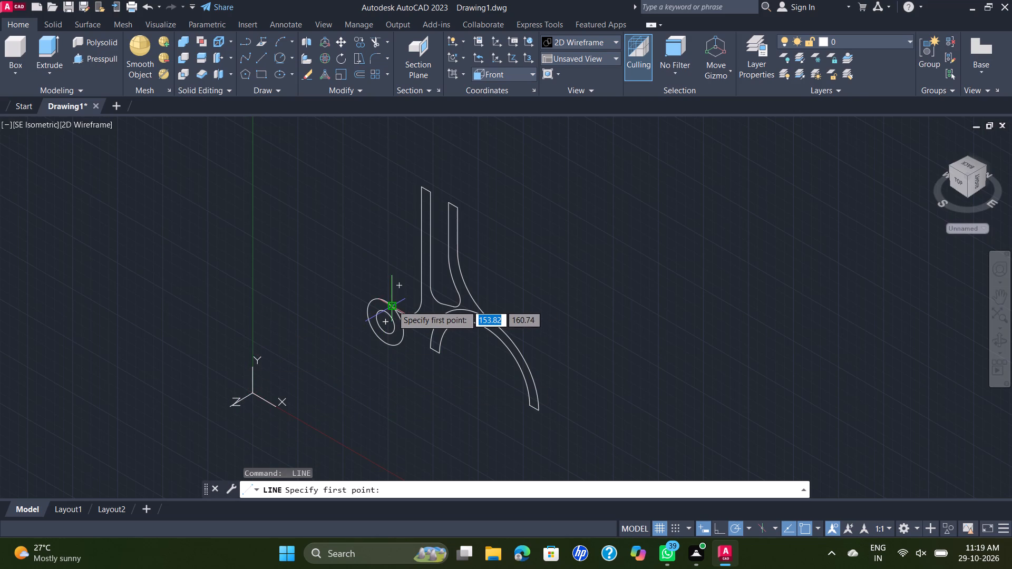
pyautogui.scroll(2, 392, 305)
pyautogui.click(386, 306)
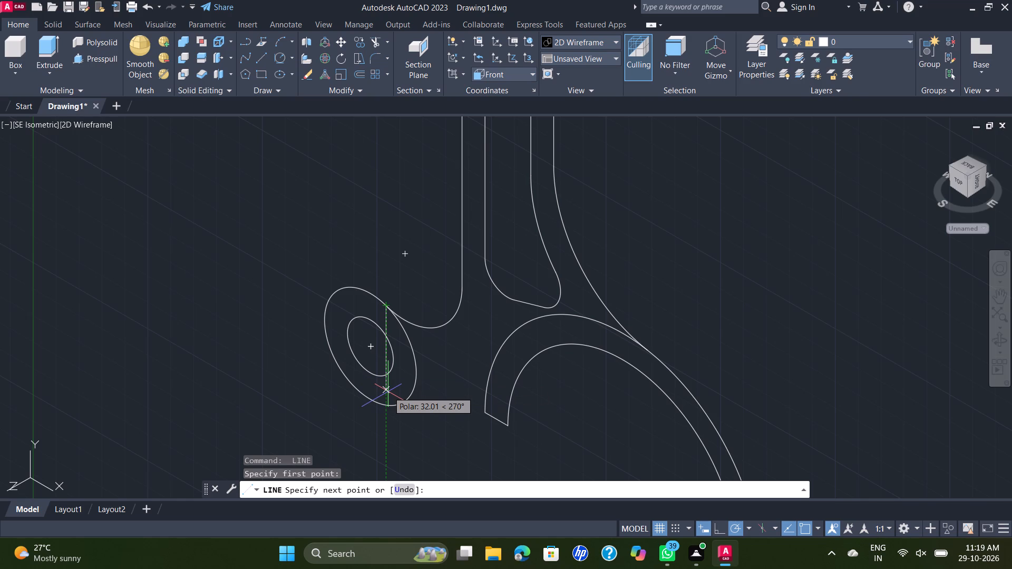
pyautogui.write('10')
pyautogui.press('Return')
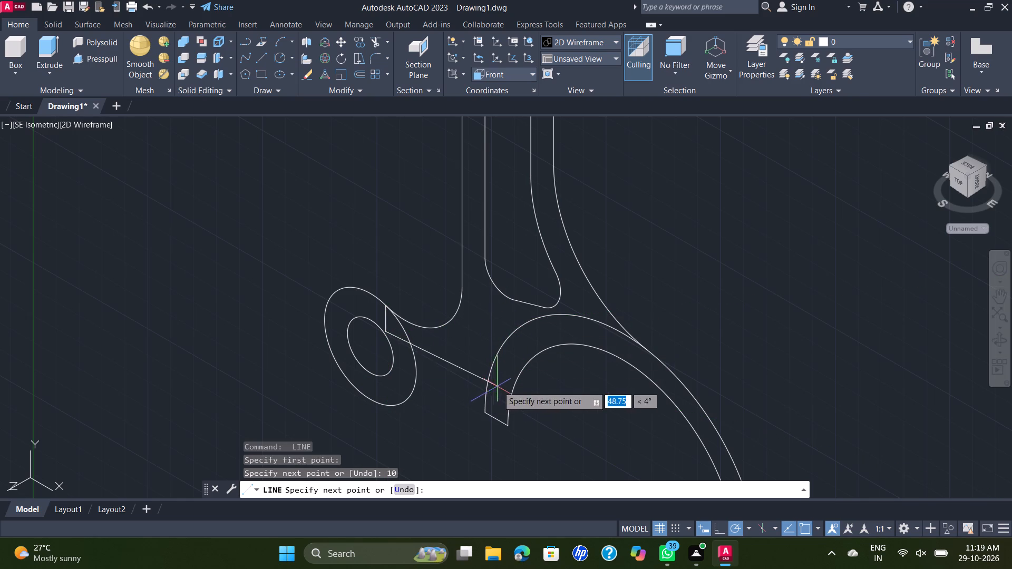
pyautogui.click(538, 418)
pyautogui.press('Escape')
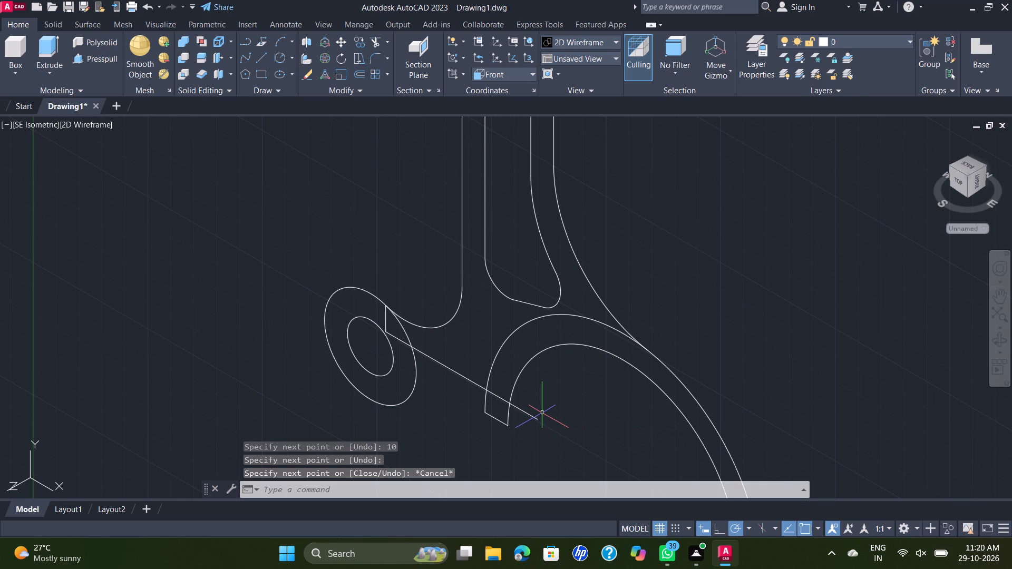
# Trim away the short vertical line and the horizontal line's excess, leaving only the segment between the small outer circle and the half-ring.
pyautogui.scroll(-1, 542, 408)
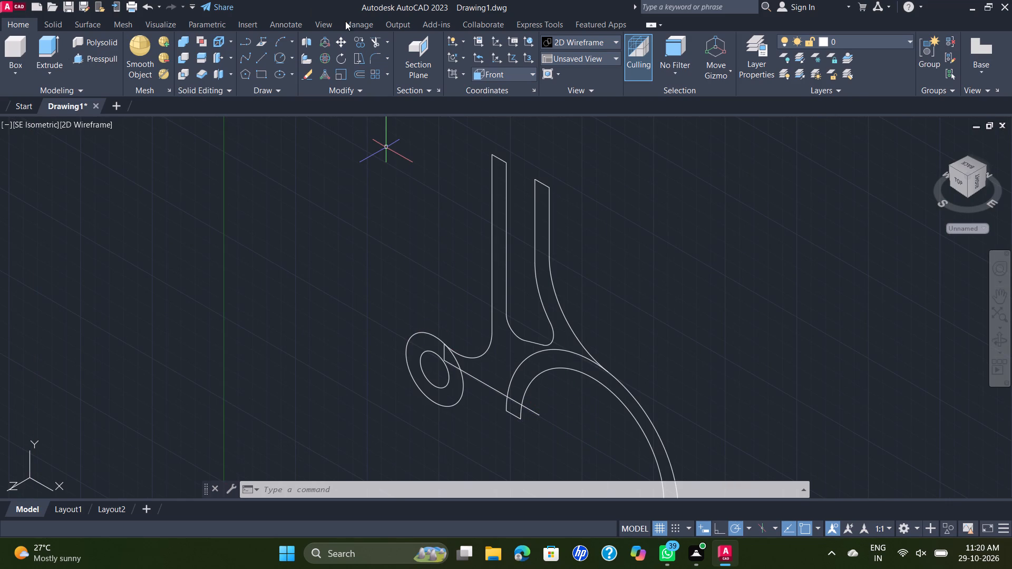
pyautogui.write('TR')
pyautogui.press('Return')
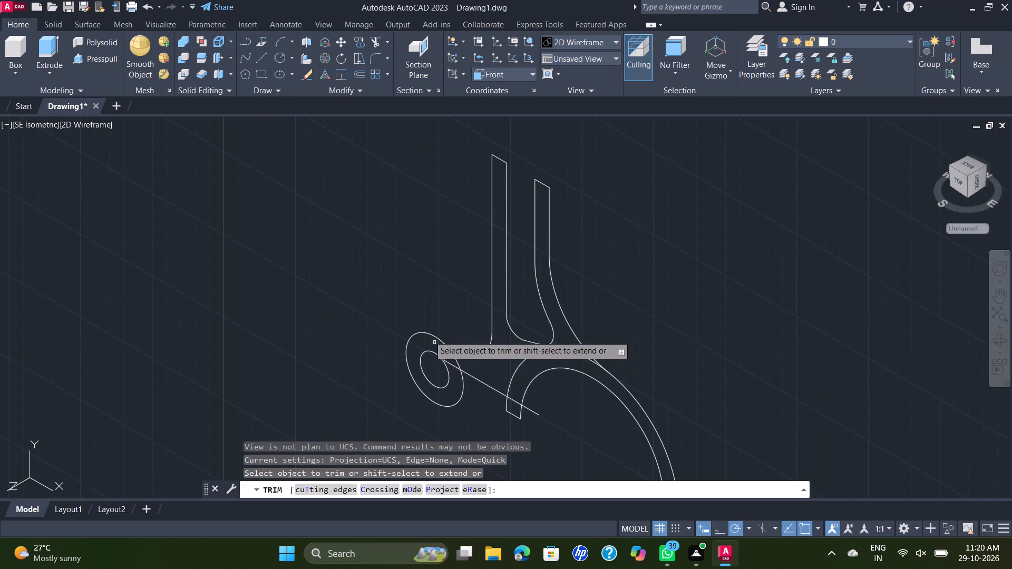
pyautogui.click(446, 352)
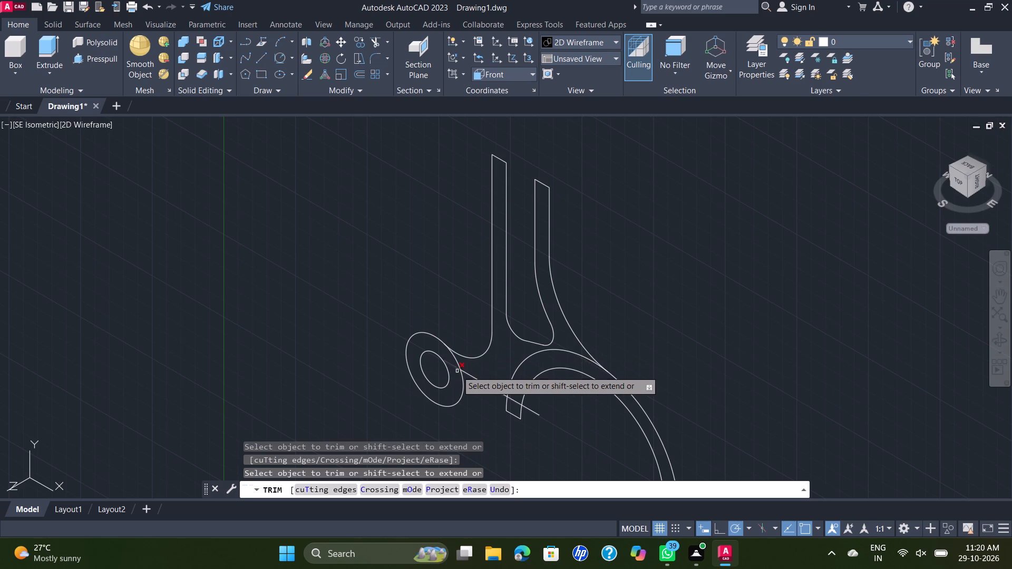
pyautogui.click(456, 371)
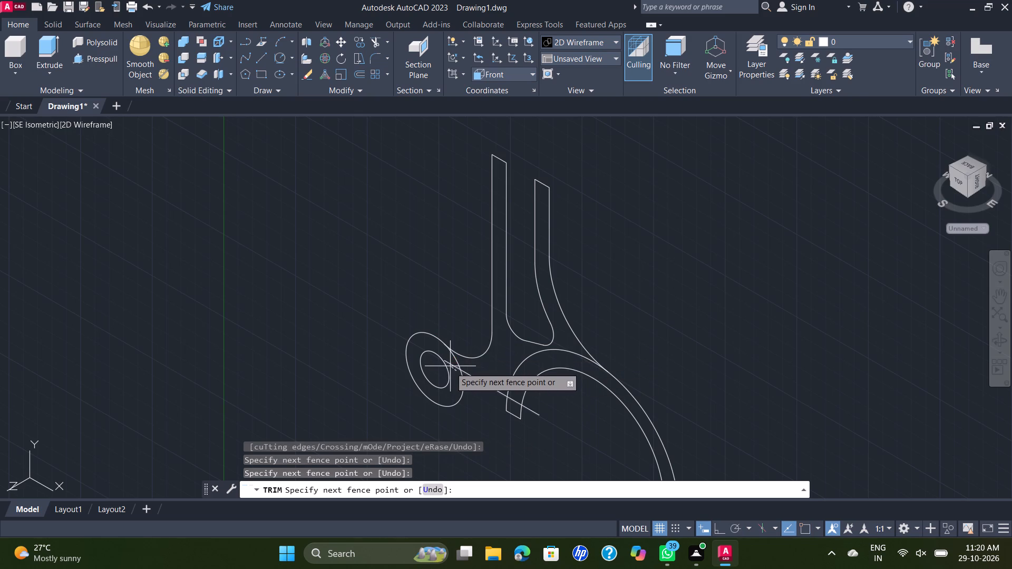
pyautogui.click(447, 360)
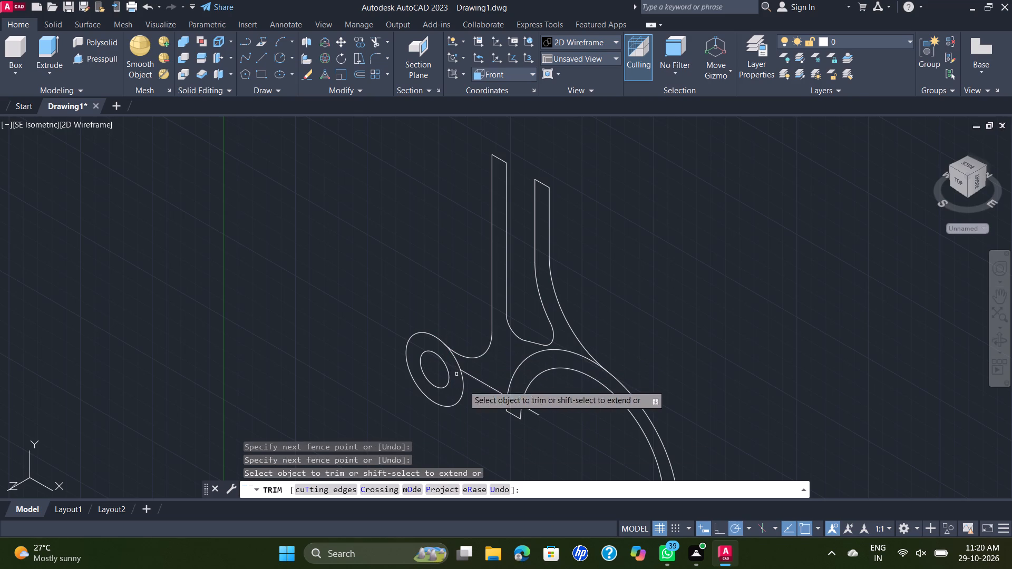
pyautogui.click(531, 407)
pyautogui.click(524, 421)
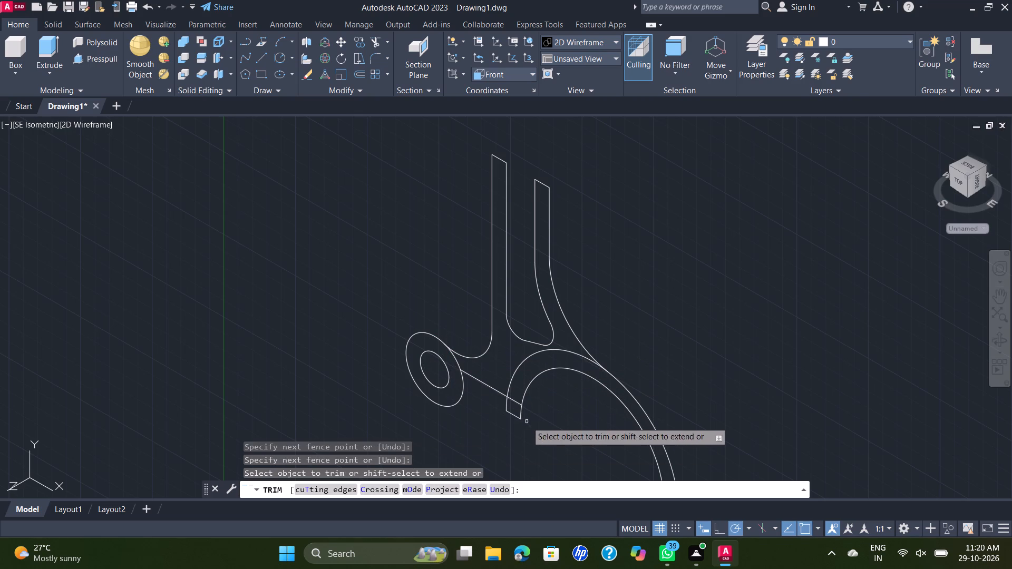
pyautogui.click(513, 400)
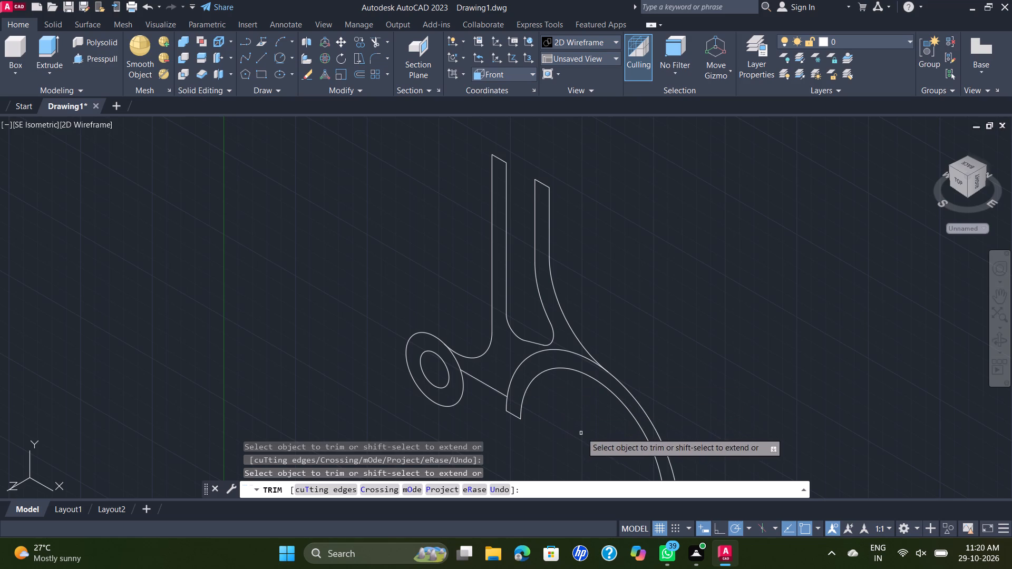
pyautogui.press('Escape')
# Join all the curves of the complete profile.
pyautogui.scroll(-1, 584, 411)
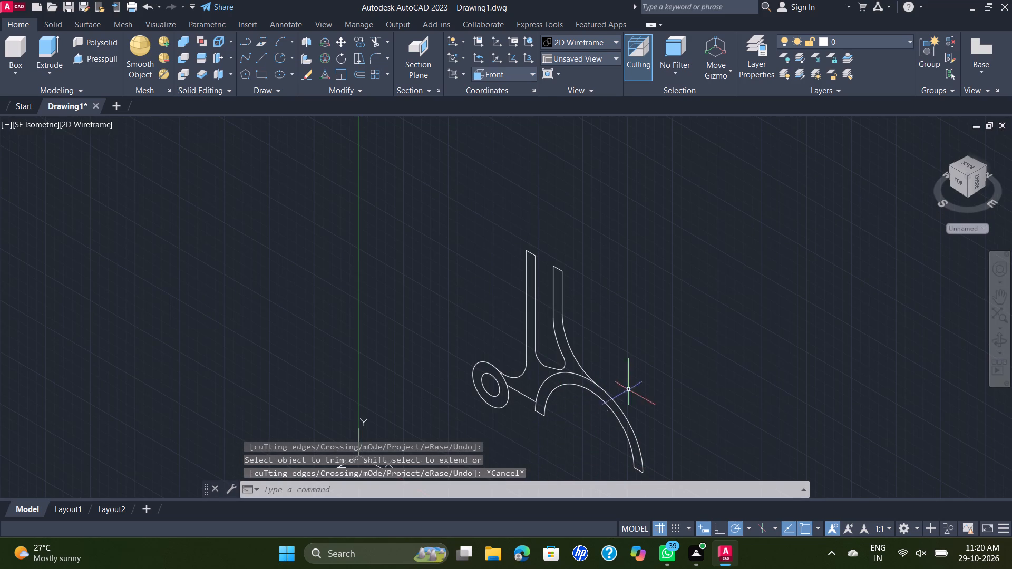
pyautogui.scroll(-1, 641, 383)
pyautogui.moveTo(644, 382); pyautogui.dragTo(634, 356, button='middle')
pyautogui.scroll(1, 633, 356)
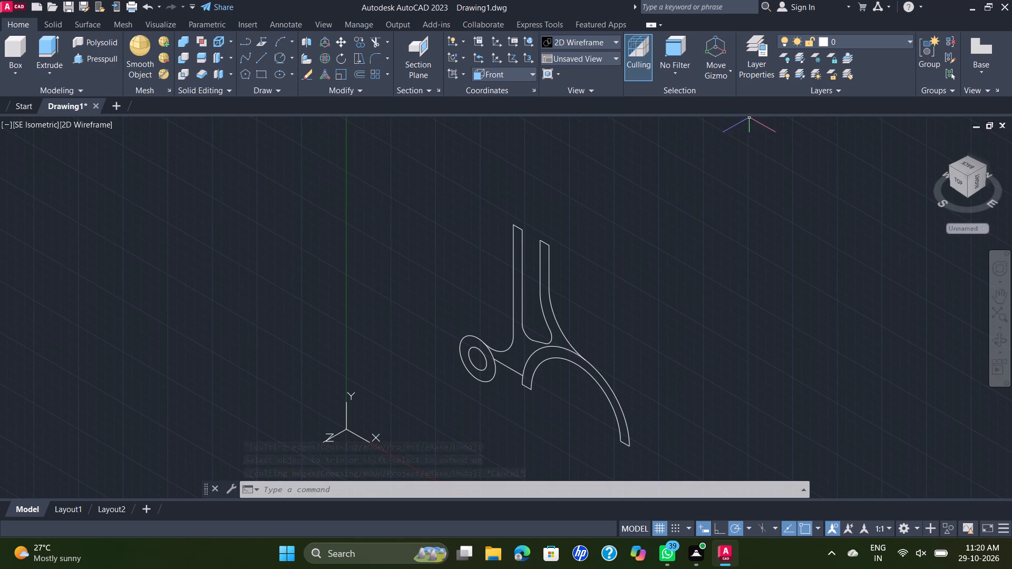
pyautogui.click(709, 163)
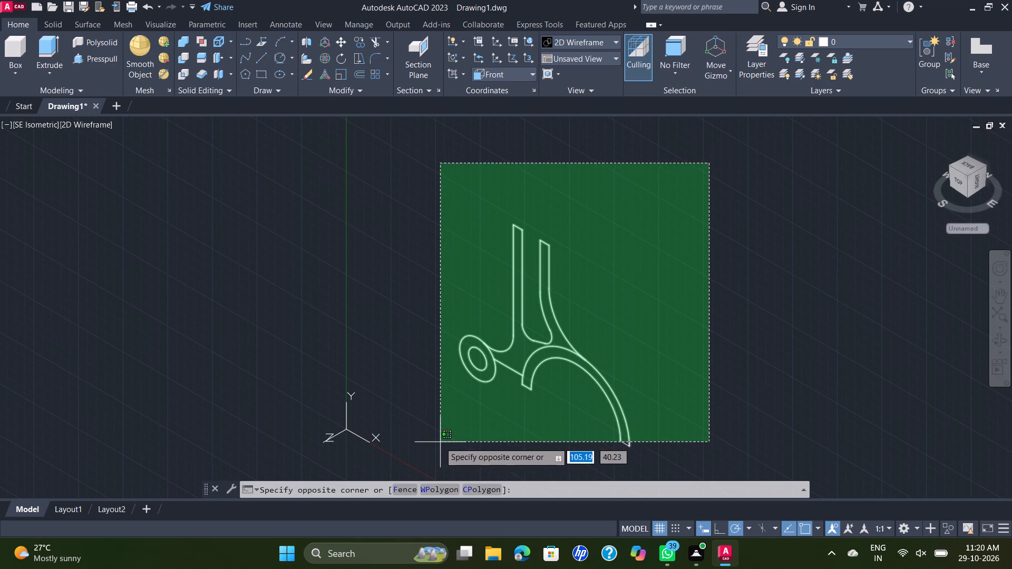
pyautogui.click(422, 455)
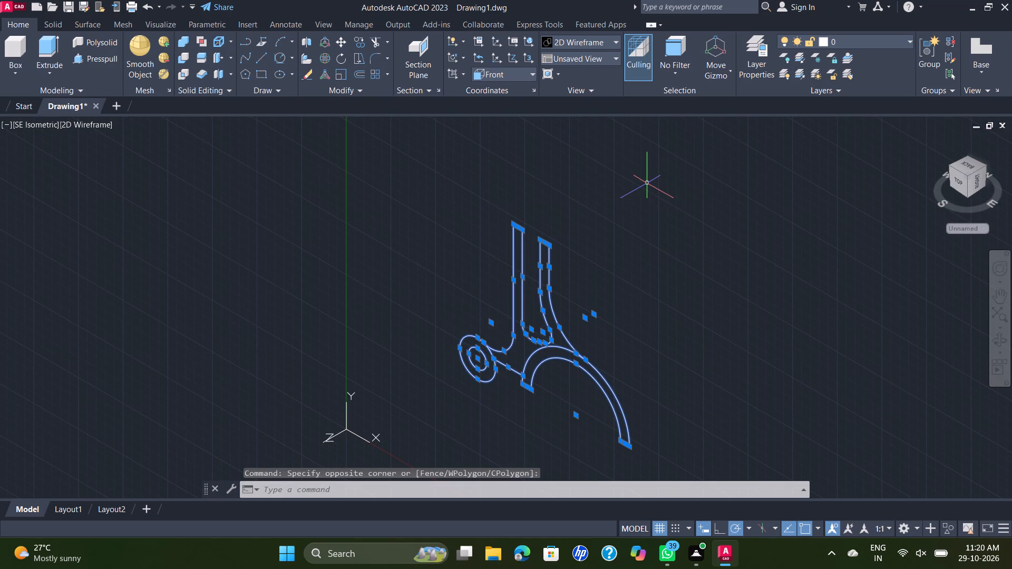
pyautogui.press('j')
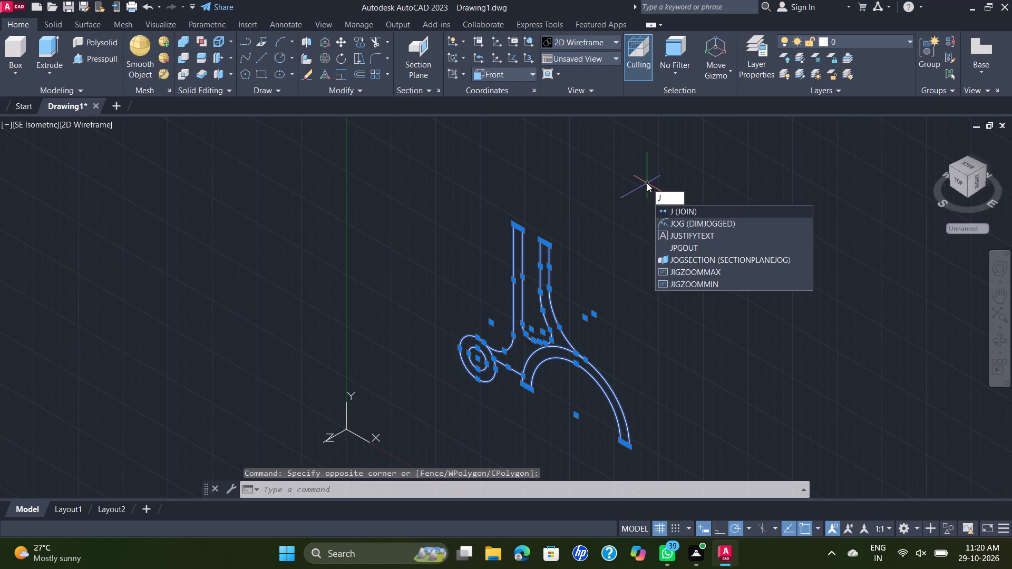
pyautogui.press('Return')
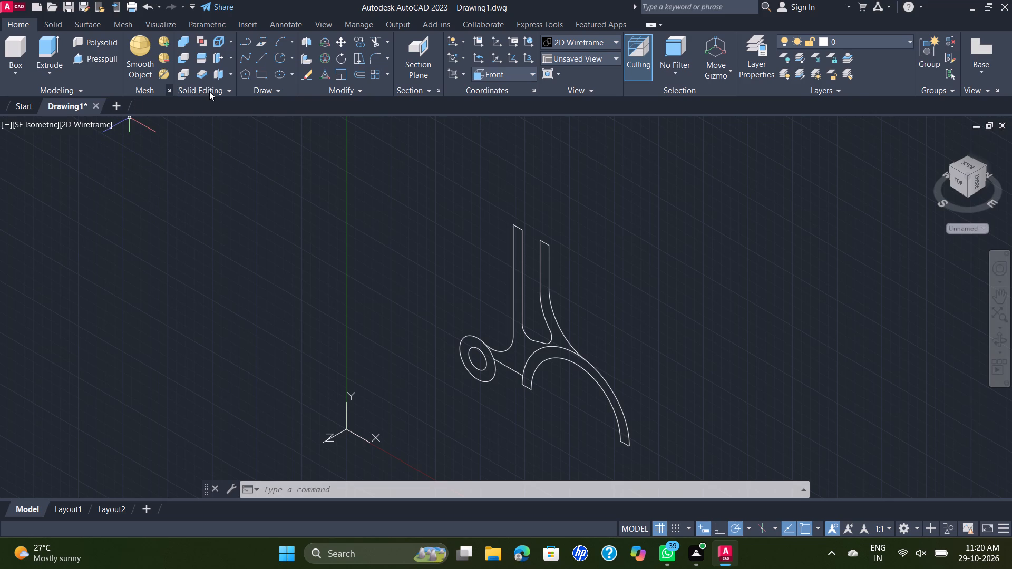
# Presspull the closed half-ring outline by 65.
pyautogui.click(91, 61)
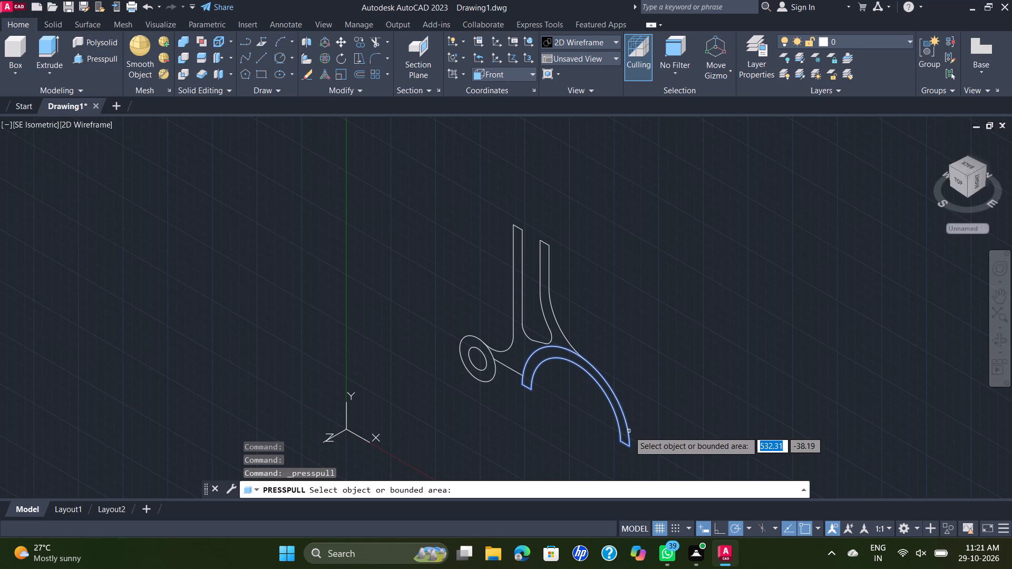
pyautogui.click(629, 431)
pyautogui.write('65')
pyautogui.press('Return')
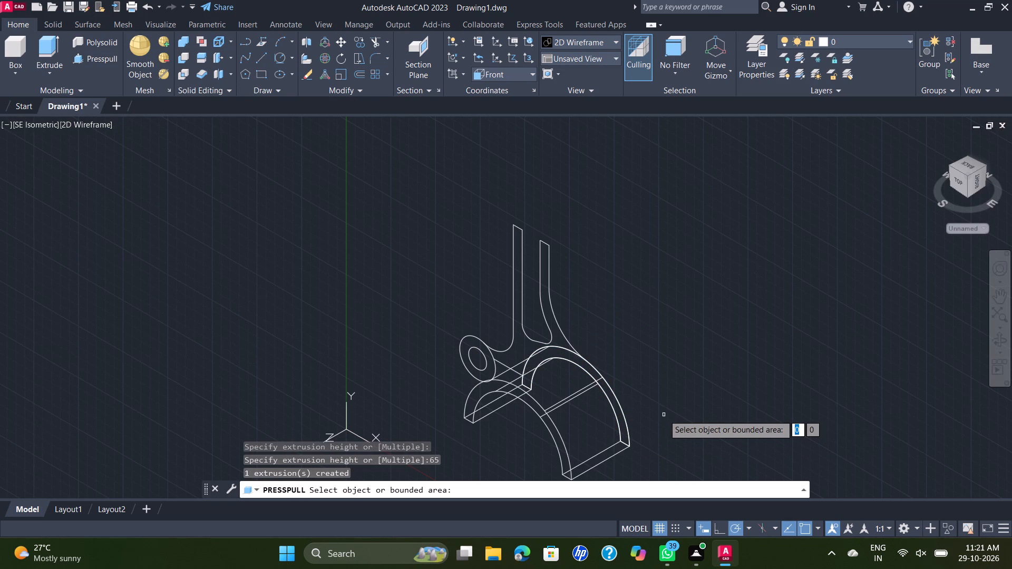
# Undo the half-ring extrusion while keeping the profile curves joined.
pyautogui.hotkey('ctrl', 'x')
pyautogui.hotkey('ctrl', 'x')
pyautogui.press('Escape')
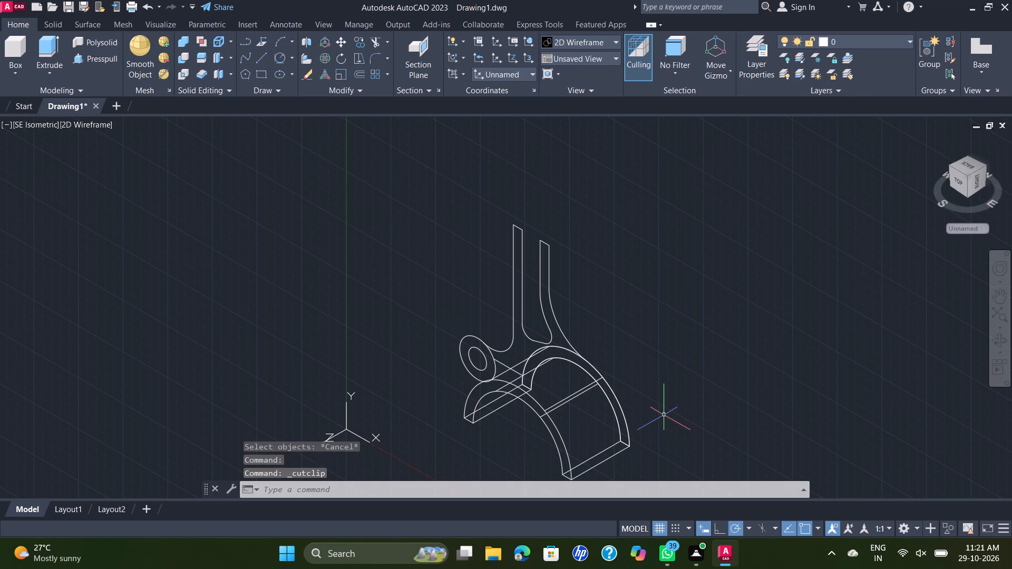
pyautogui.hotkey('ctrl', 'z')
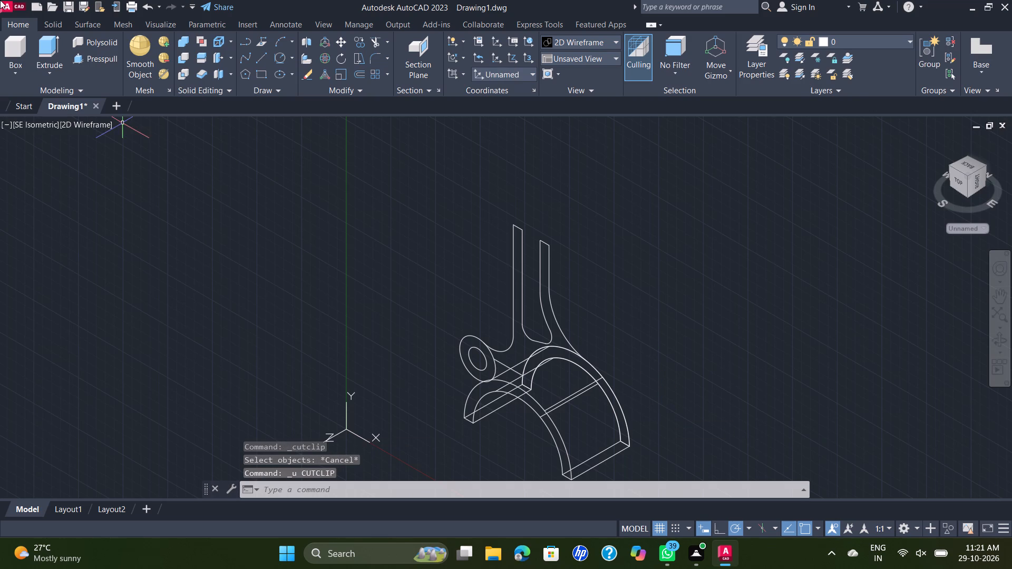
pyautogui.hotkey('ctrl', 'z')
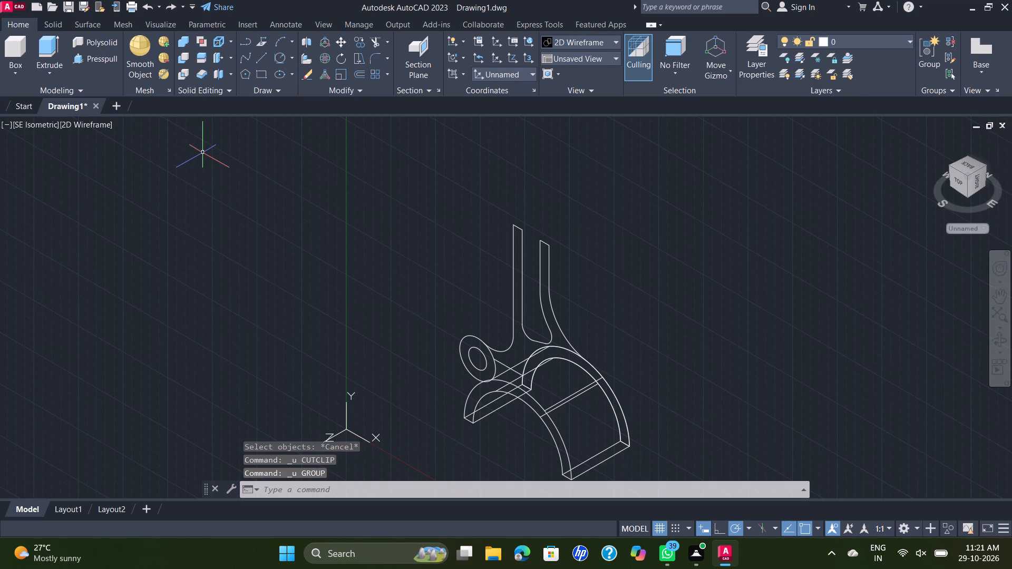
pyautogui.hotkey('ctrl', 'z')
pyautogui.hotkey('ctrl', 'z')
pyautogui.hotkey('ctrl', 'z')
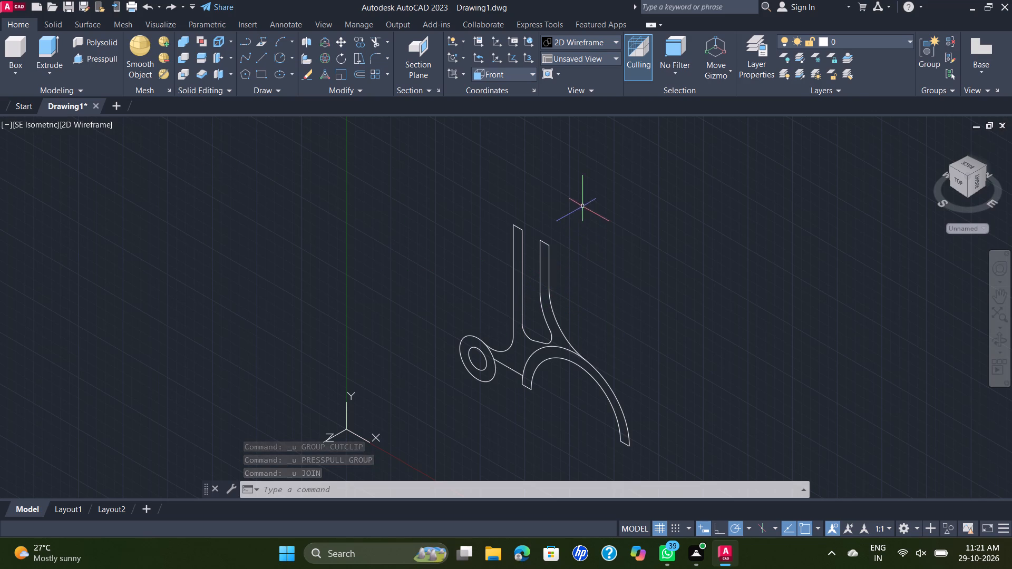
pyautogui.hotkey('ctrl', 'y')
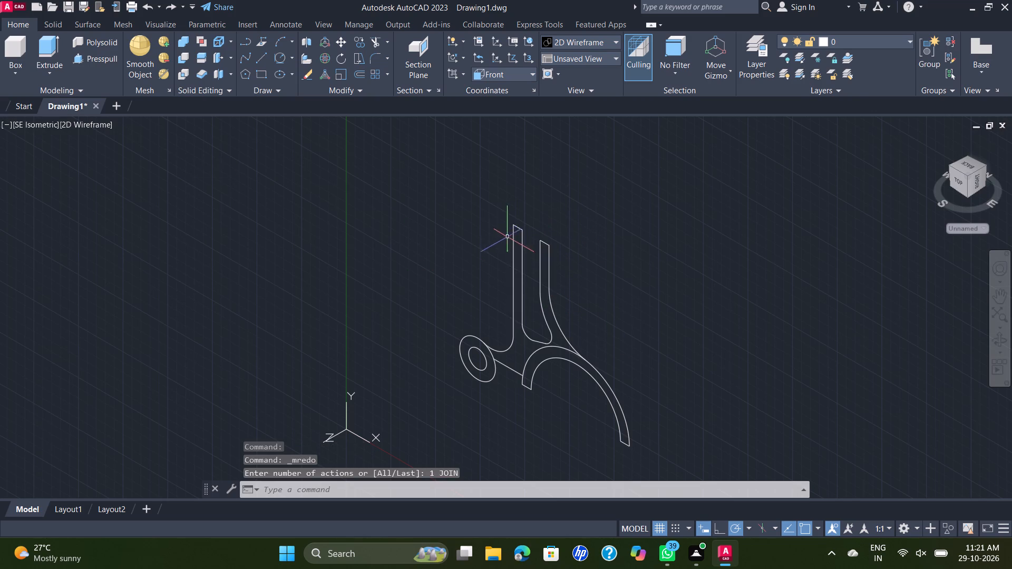
# Presspull the closed half-ring outline by -65, toward the back.
pyautogui.click(107, 57)
pyautogui.click(626, 443)
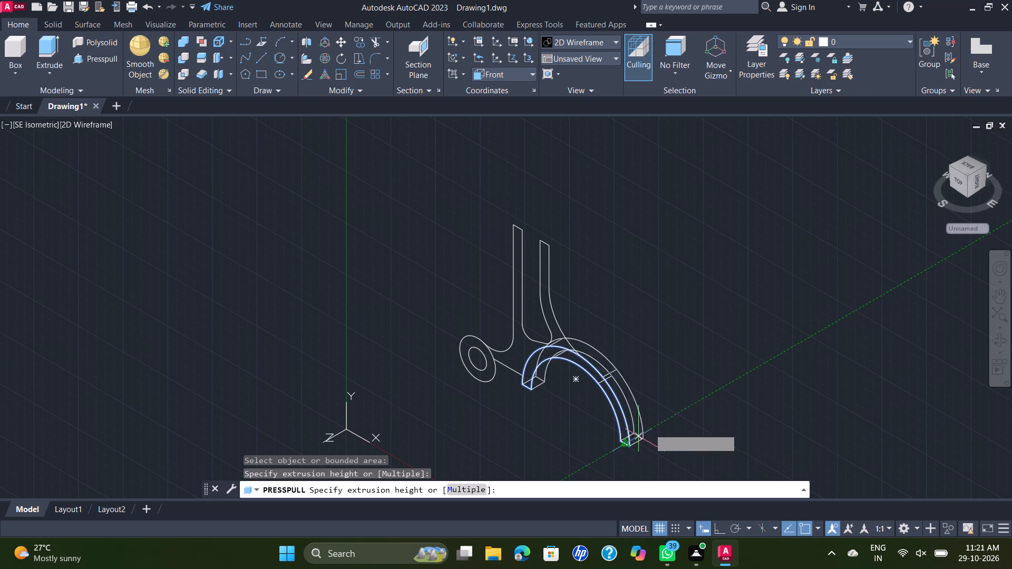
pyautogui.press('-')
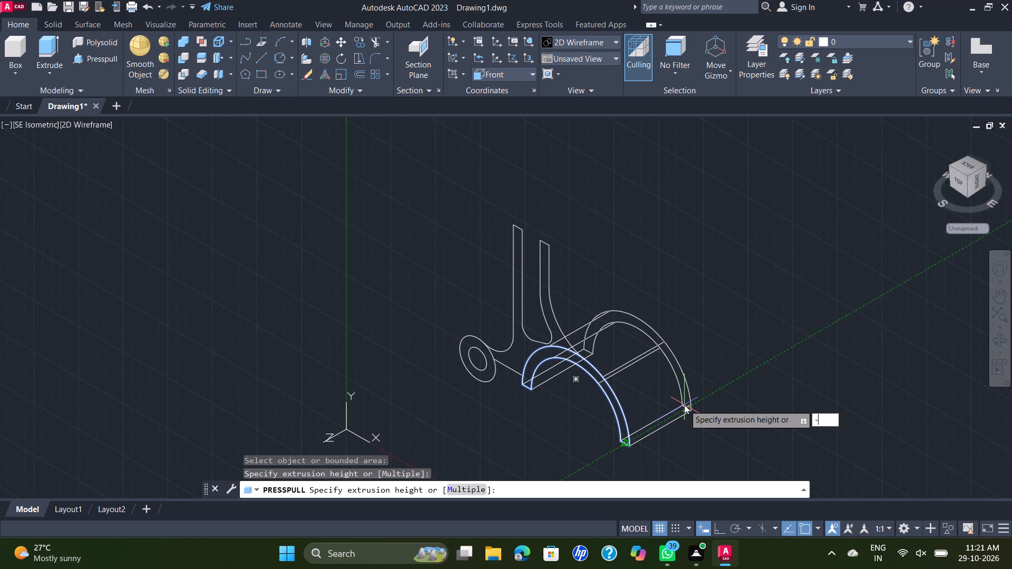
pyautogui.write('65')
pyautogui.press('Return')
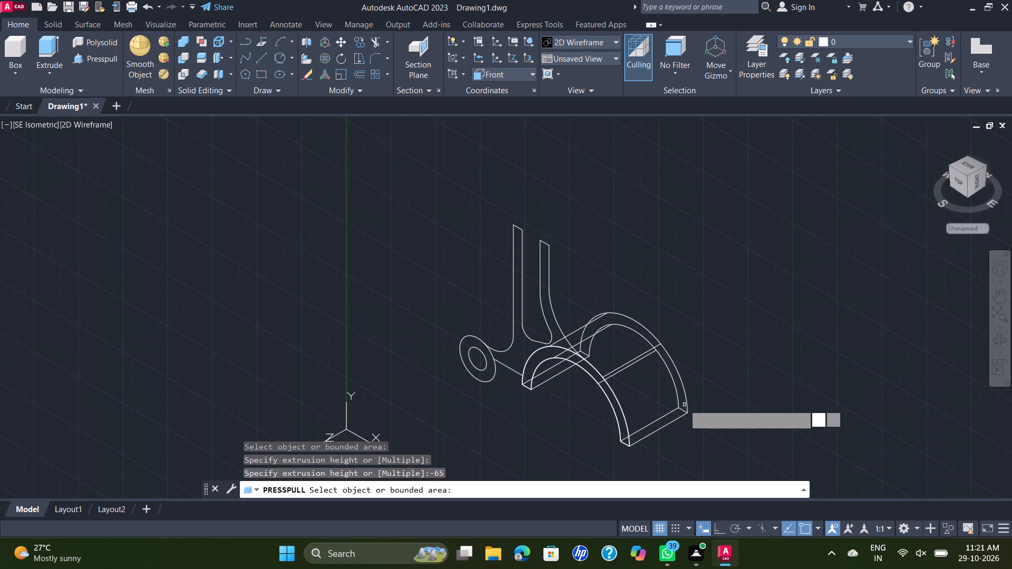
# Presspull the small outer circle by -65 into a cylinder.
pyautogui.click(496, 366)
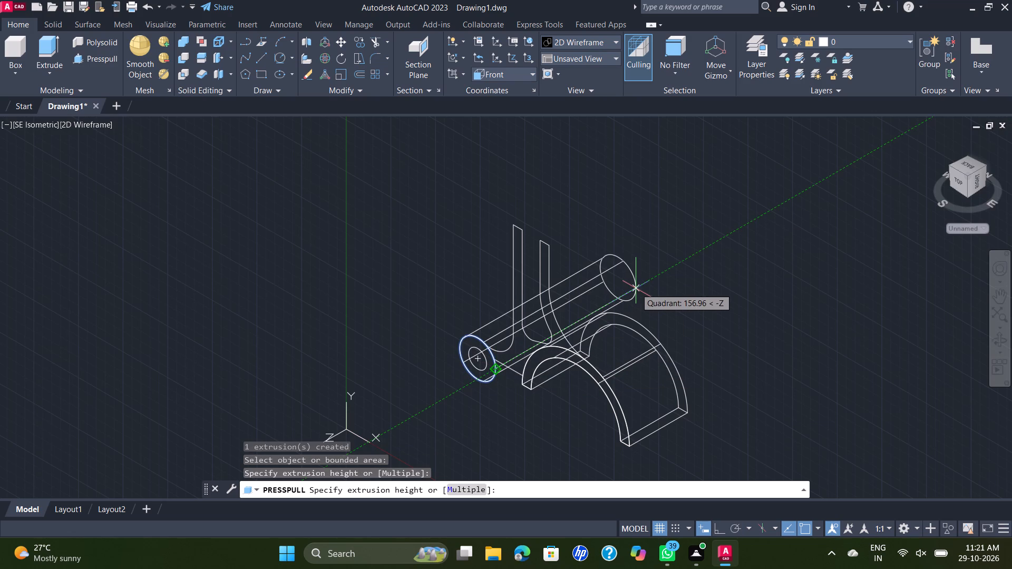
pyautogui.write('-65')
pyautogui.press('Return')
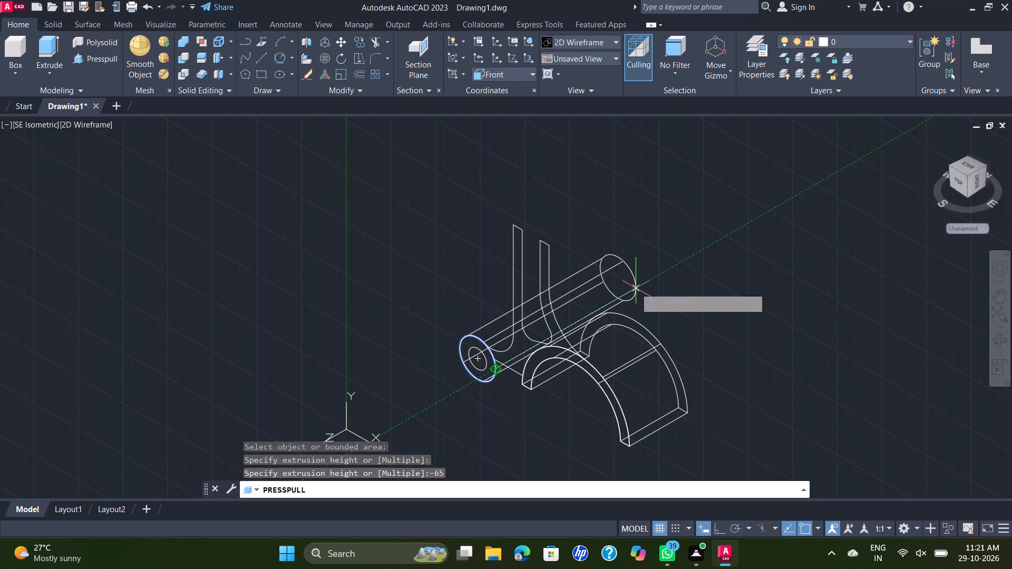
# Presspull the closed central profile with the two upright strips by -50, toward the back.
pyautogui.click(543, 268)
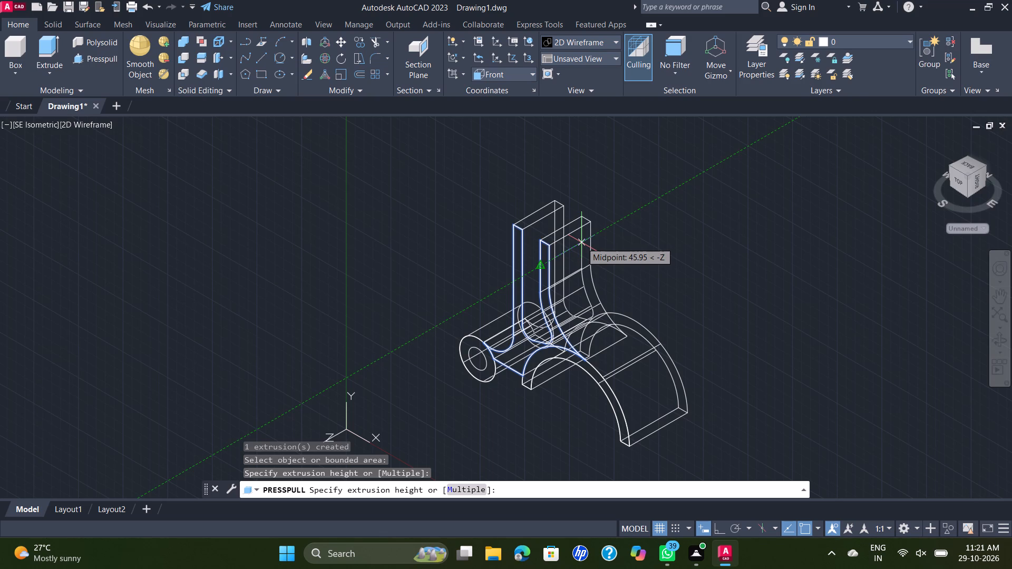
pyautogui.press('-')
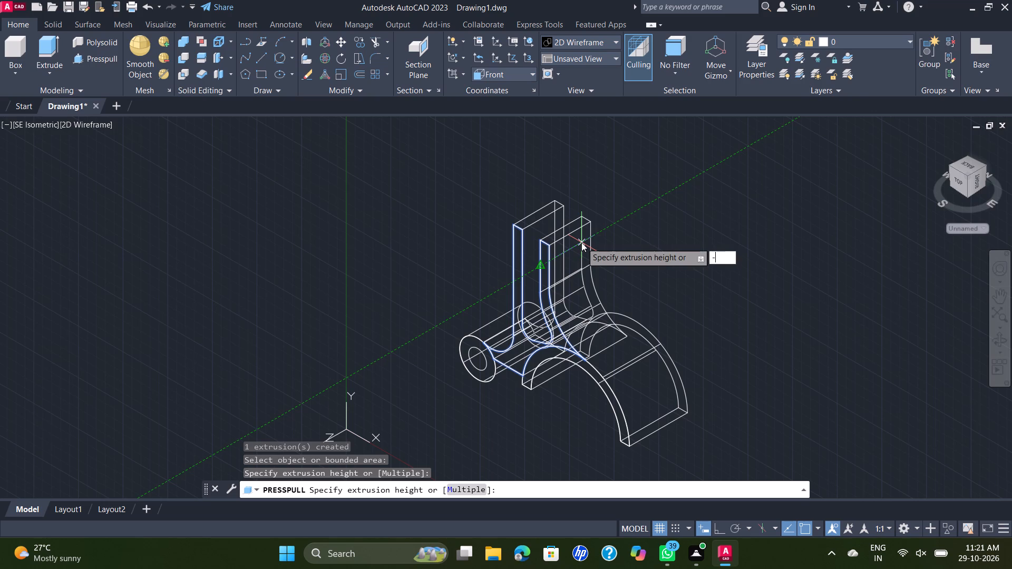
pyautogui.write('50')
pyautogui.press('Return')
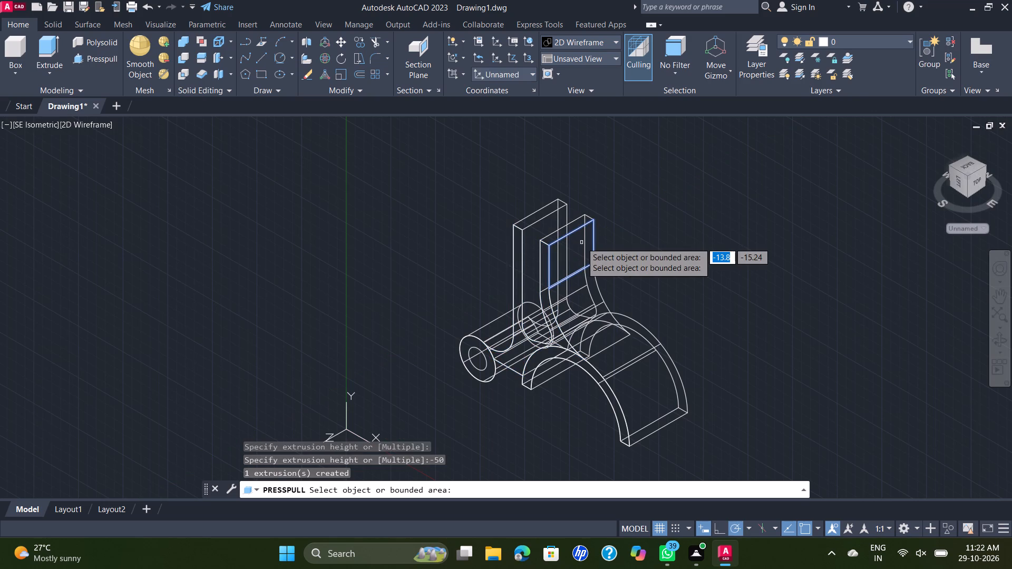
pyautogui.press('Escape')
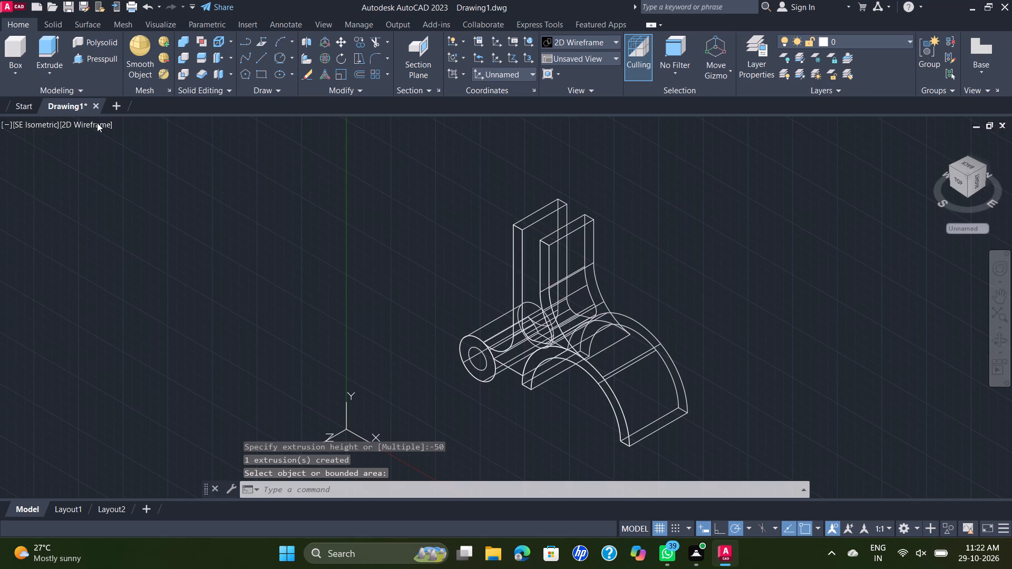
# Switch the model's visual style to Shades of Gray and look over the shaded solids.
pyautogui.click(97, 123)
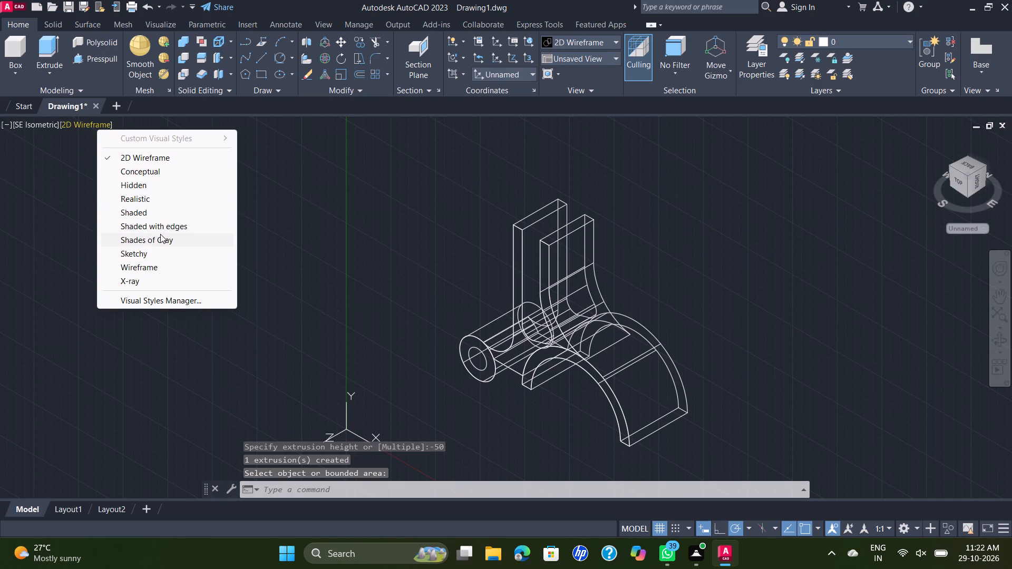
pyautogui.click(158, 238)
pyautogui.scroll(1, 647, 302)
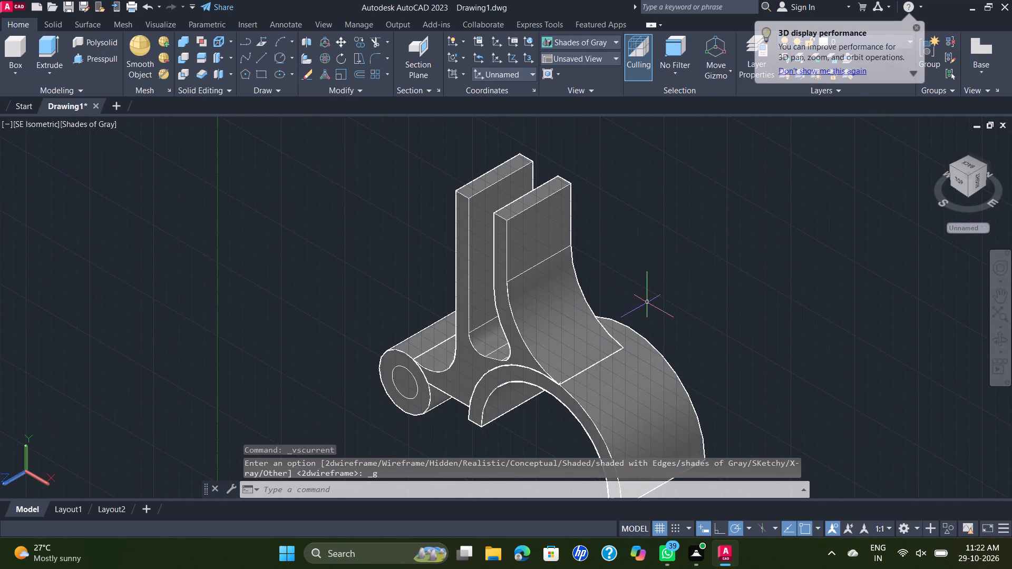
pyautogui.scroll(-1, 647, 302)
pyautogui.moveTo(647, 302); pyautogui.dragTo(632, 282, button='middle')
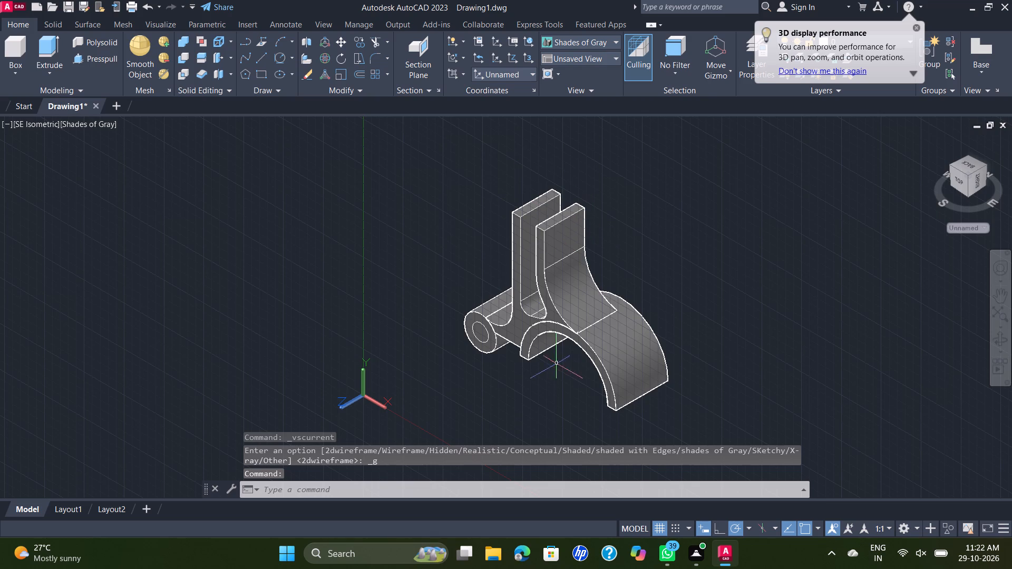
pyautogui.moveTo(553, 348); pyautogui.dragTo(512, 301, button='middle')
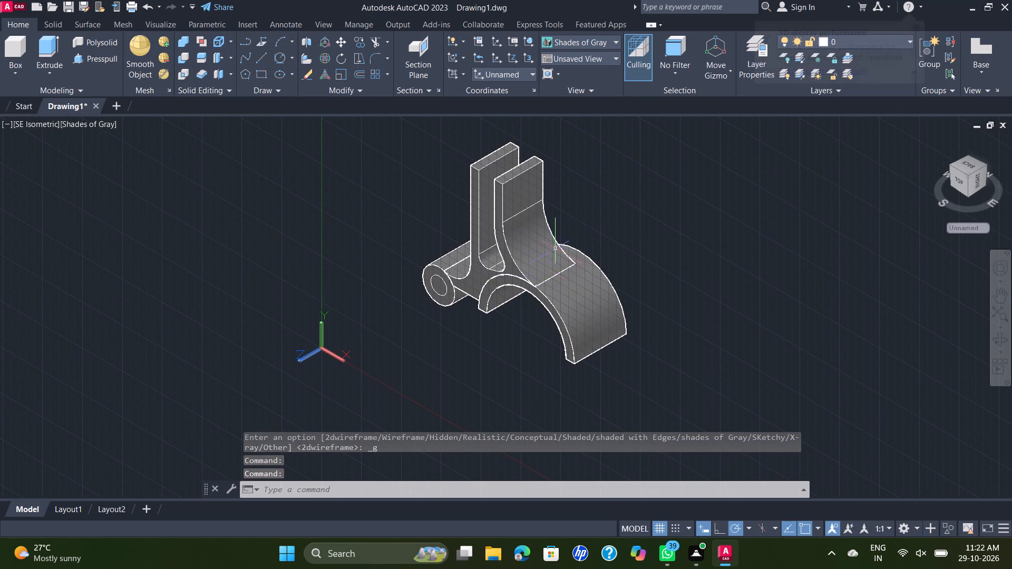
pyautogui.moveTo(580, 236); pyautogui.dragTo(566, 273, button='middle')
pyautogui.scroll(1, 537, 182)
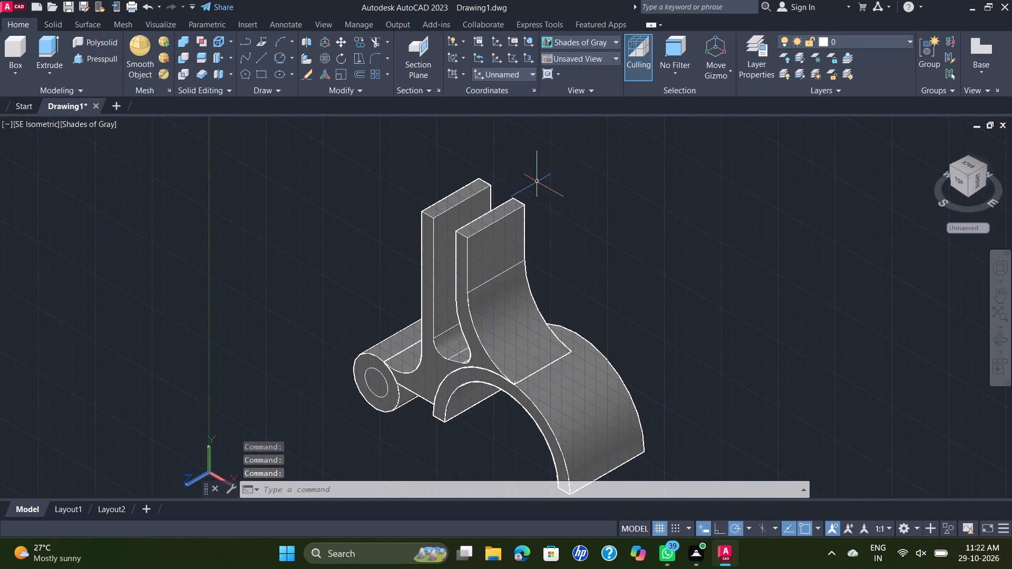
pyautogui.scroll(-1, 596, 206)
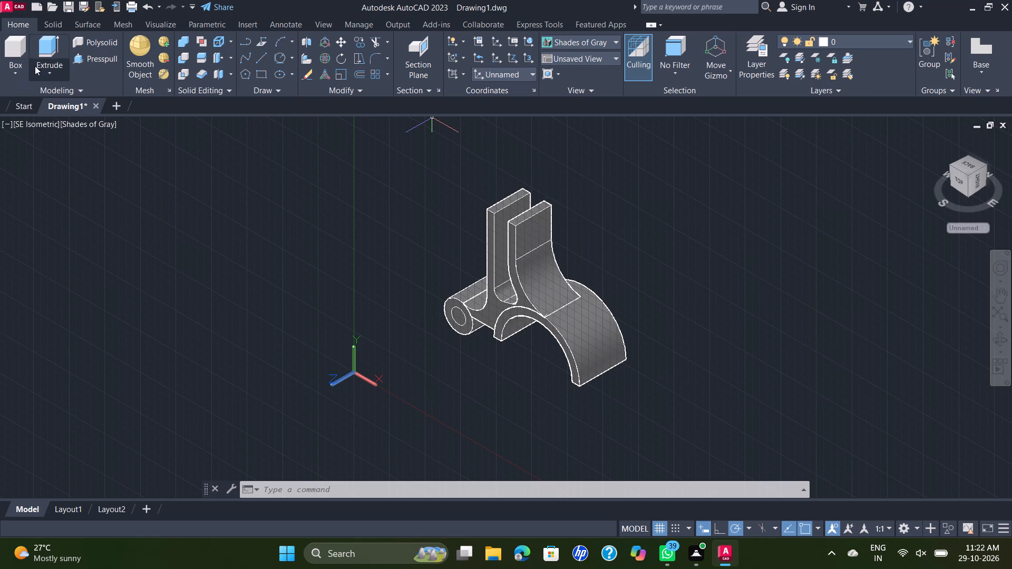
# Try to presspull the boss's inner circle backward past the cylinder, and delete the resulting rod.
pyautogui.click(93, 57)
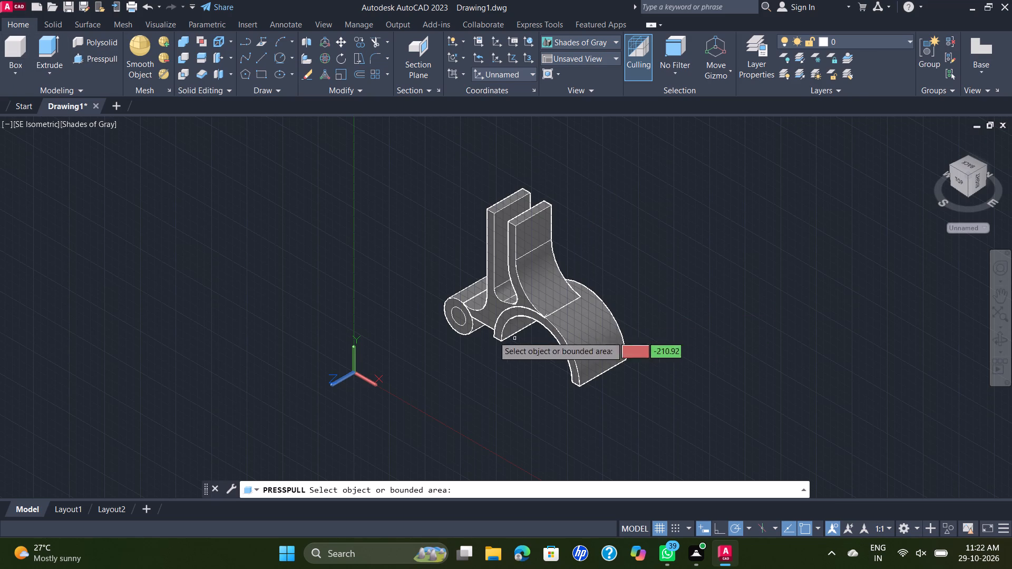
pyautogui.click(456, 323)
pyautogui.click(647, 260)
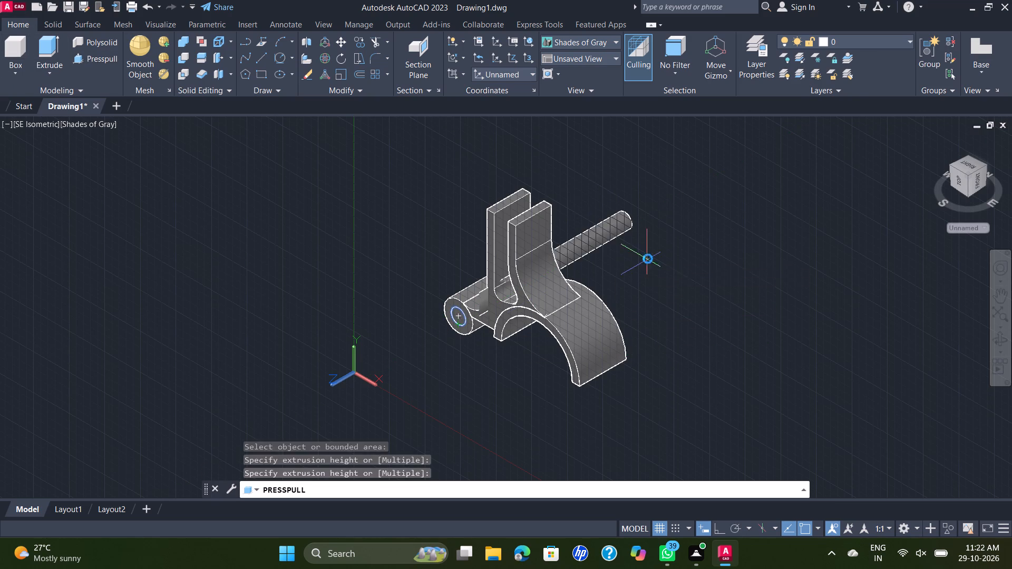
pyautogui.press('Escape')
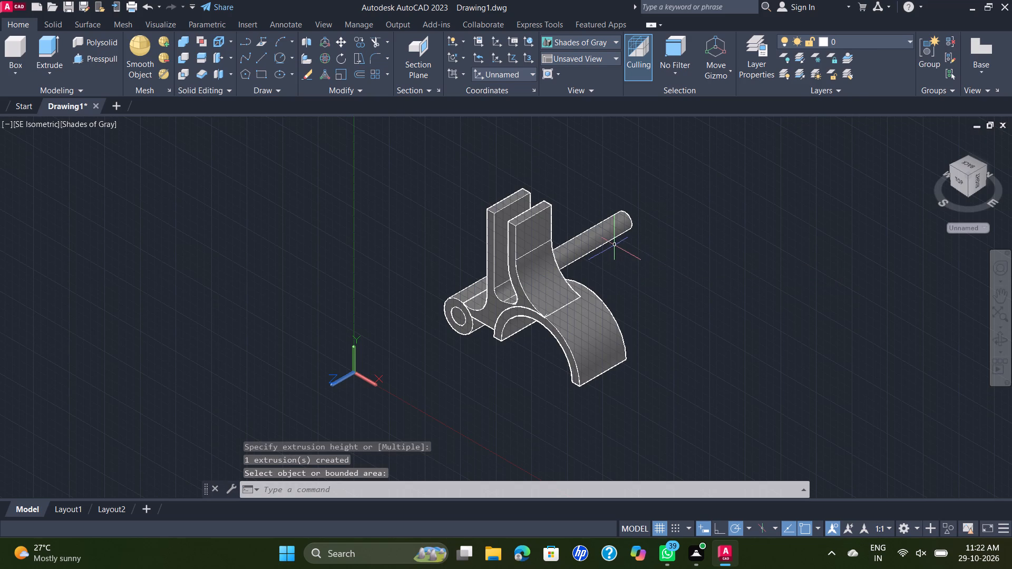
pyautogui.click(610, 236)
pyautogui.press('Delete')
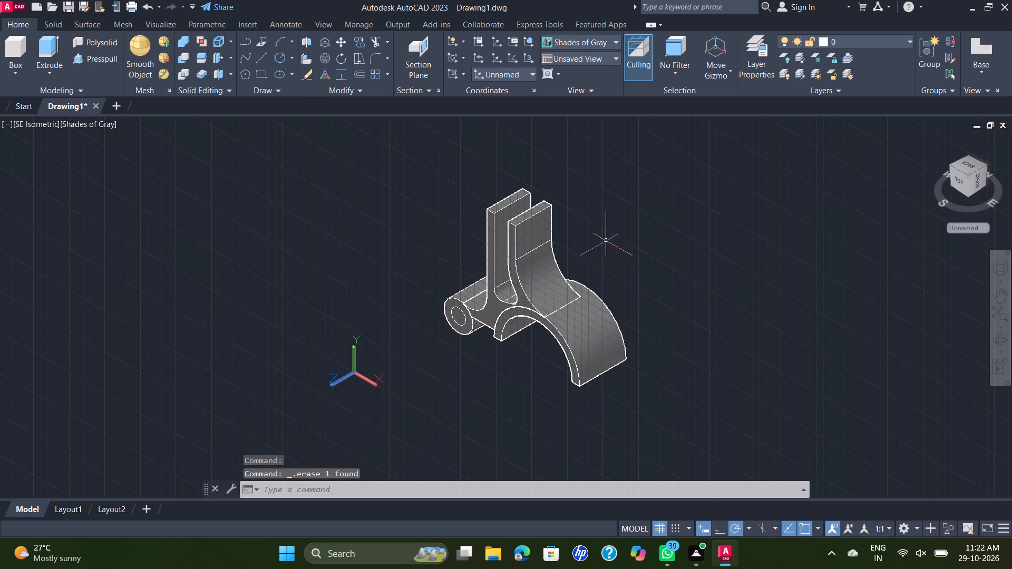
# Presspull the area inside the boss's inner circle backward beyond the cylinder's far end to cut a through hole.
pyautogui.click(96, 59)
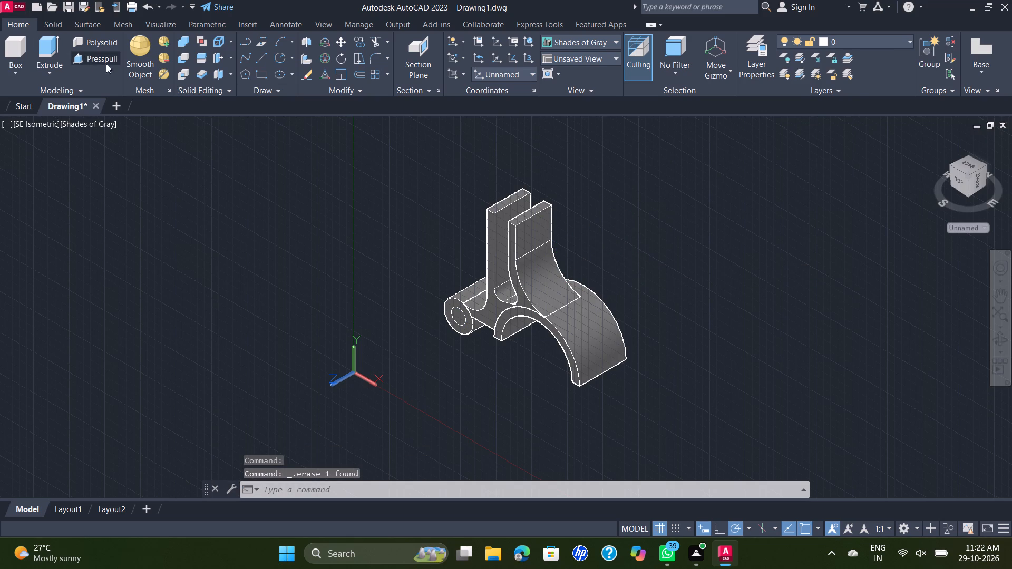
pyautogui.click(460, 314)
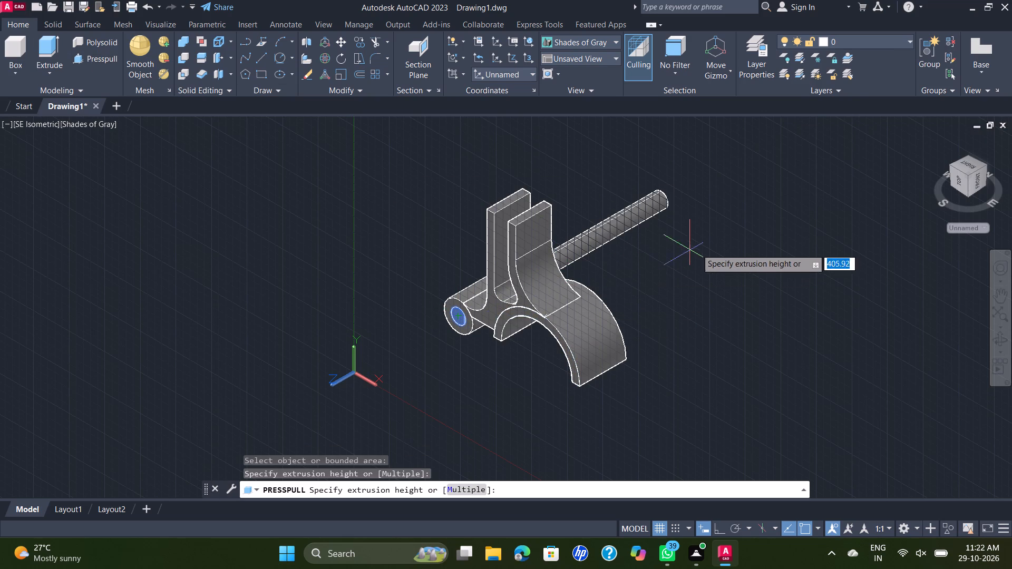
pyautogui.click(699, 247)
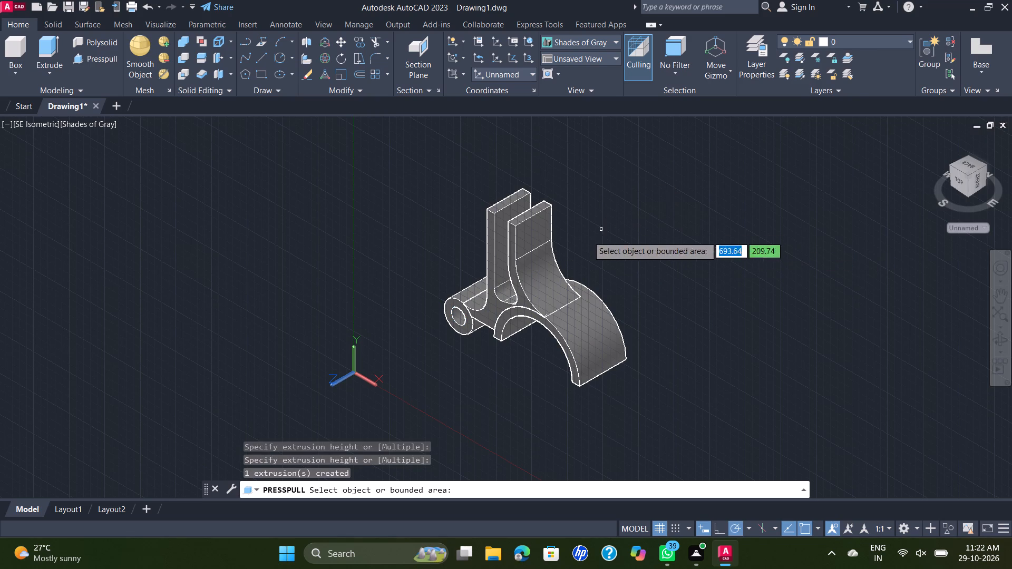
pyautogui.press('Escape')
pyautogui.scroll(3, 459, 329)
pyautogui.scroll(-2, 619, 243)
pyautogui.moveTo(756, 243); pyautogui.dragTo(646, 304, button='middle')
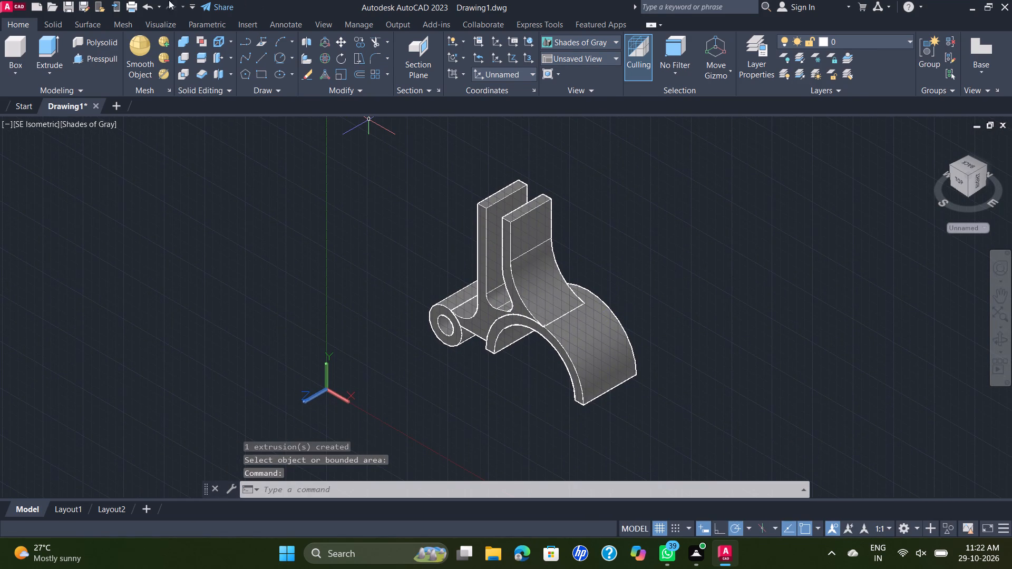
# Presspull the ring-shaped front face of the boss outward by 15.
pyautogui.click(111, 61)
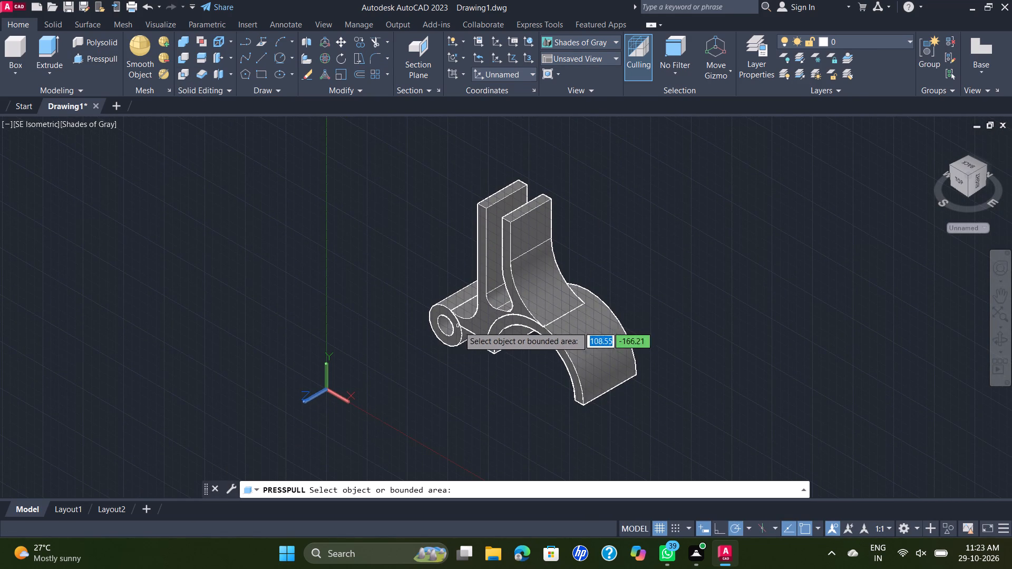
pyautogui.click(457, 329)
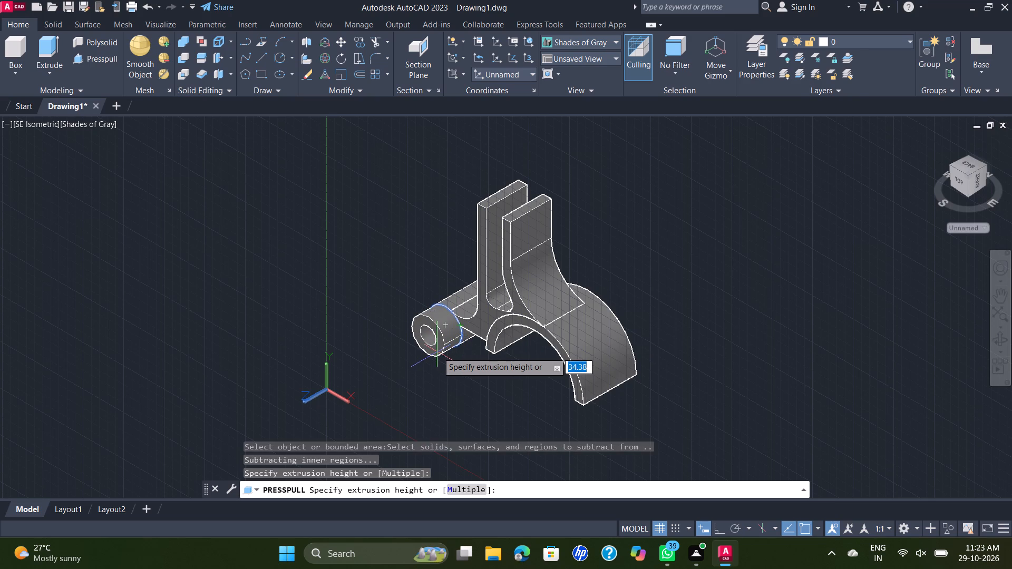
pyautogui.write('15')
pyautogui.press('Return')
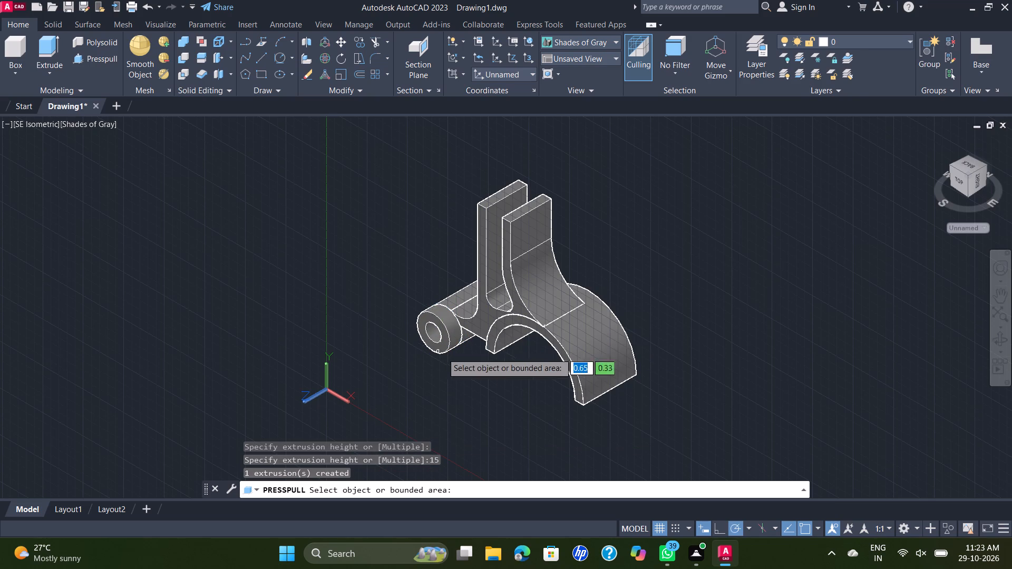
# Presspull the front face of the half-ring outward by 15.
pyautogui.click(571, 372)
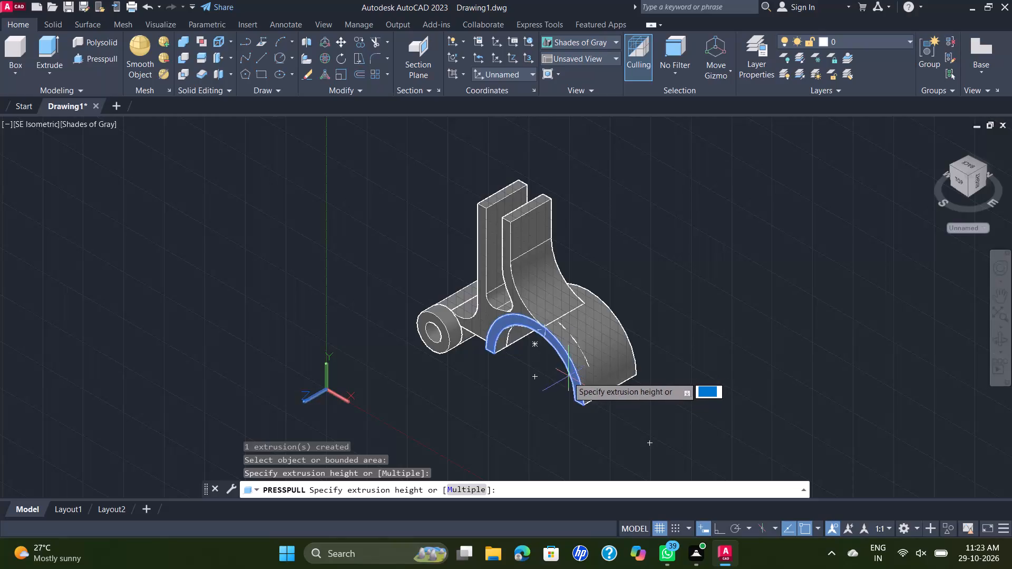
pyautogui.write('15')
pyautogui.press('Return')
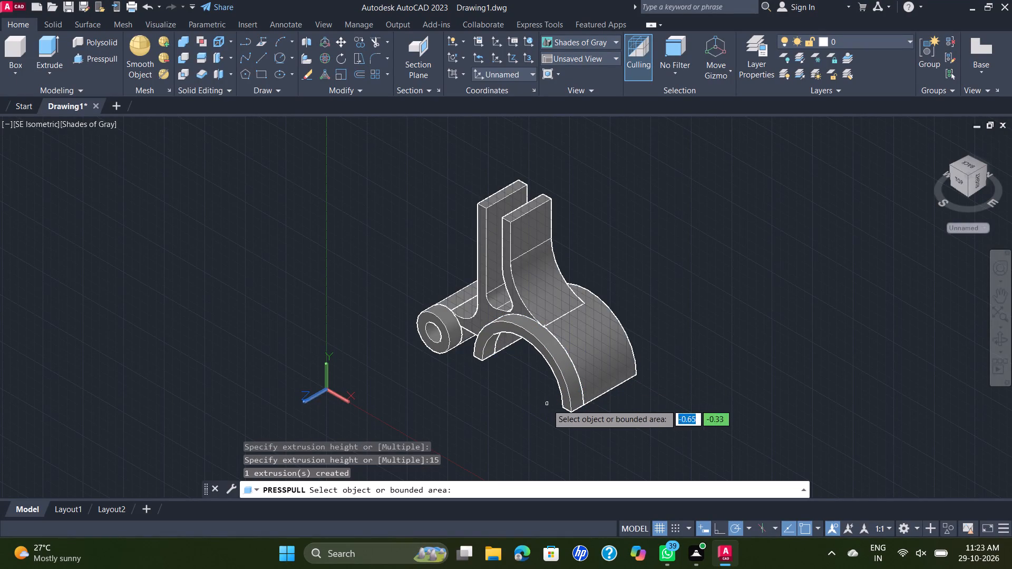
pyautogui.press('Escape')
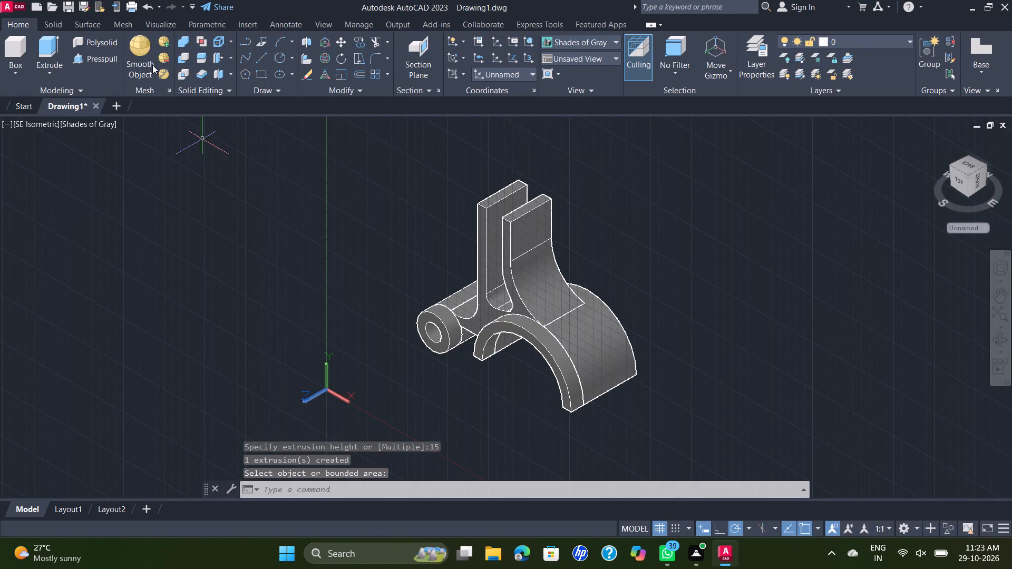
# Start a centre-radius circle on the outer face of the shorter upright, centred at the midpoint of its top edge.
pyautogui.click(294, 63)
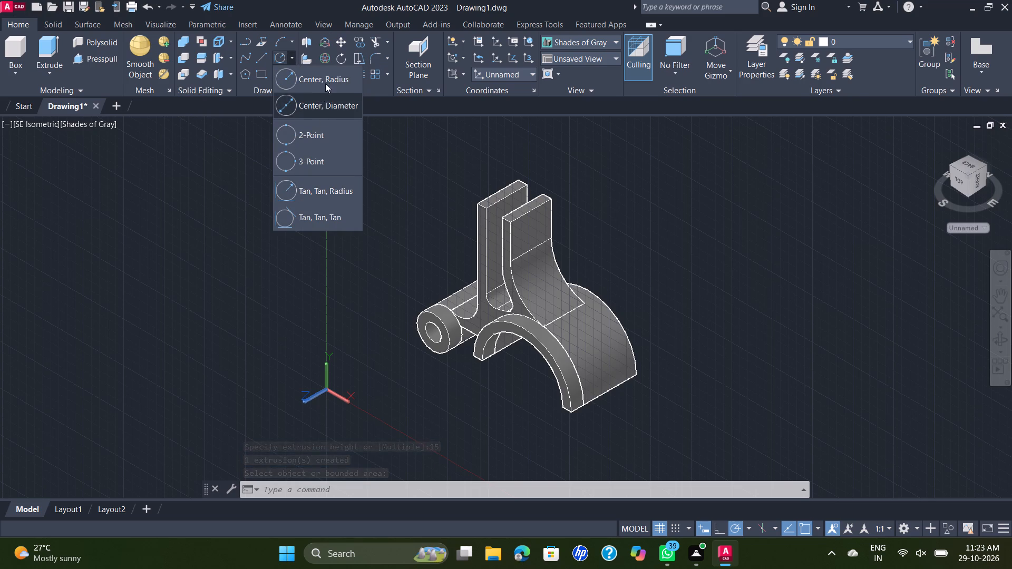
pyautogui.click(330, 83)
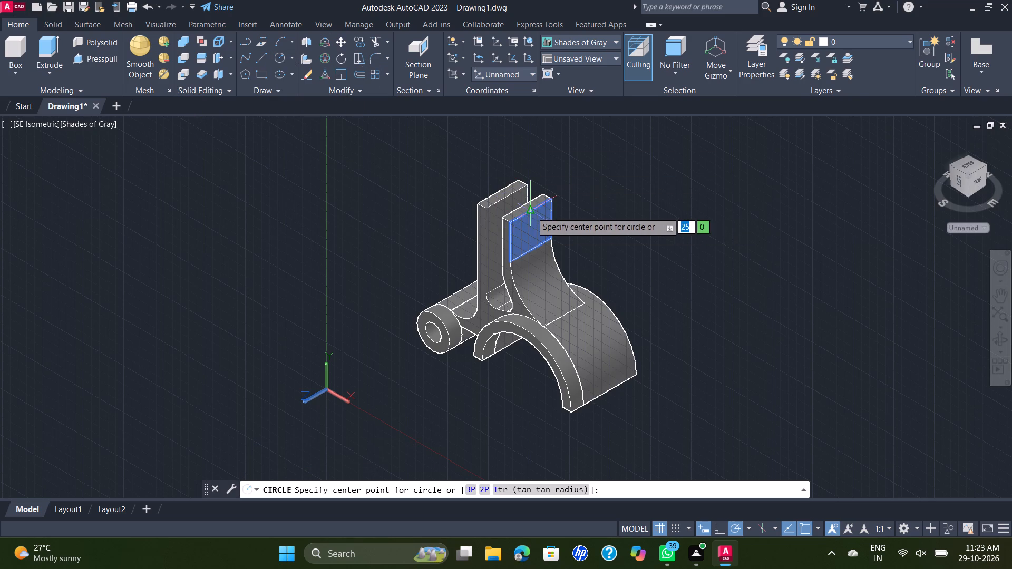
pyautogui.click(531, 209)
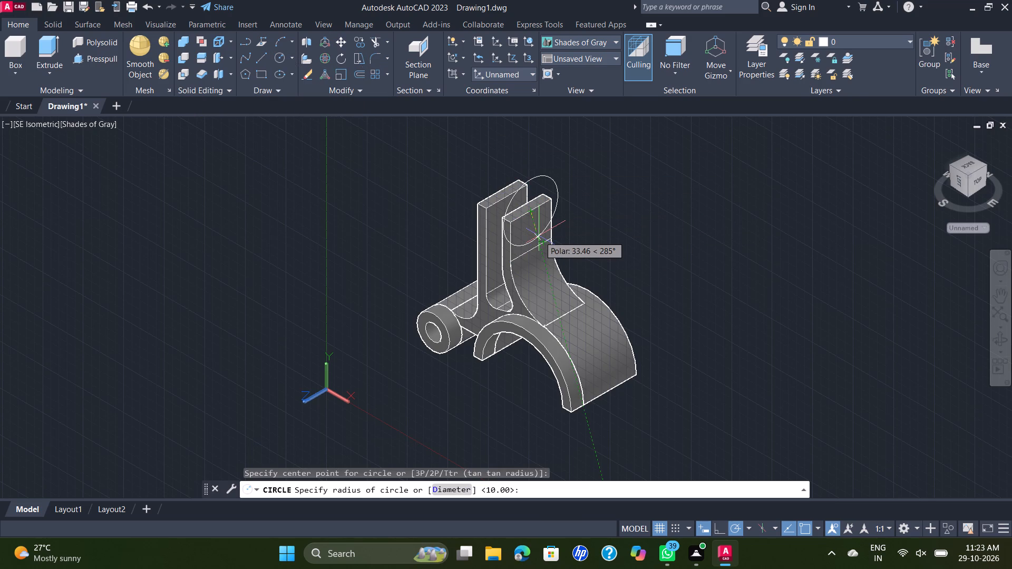
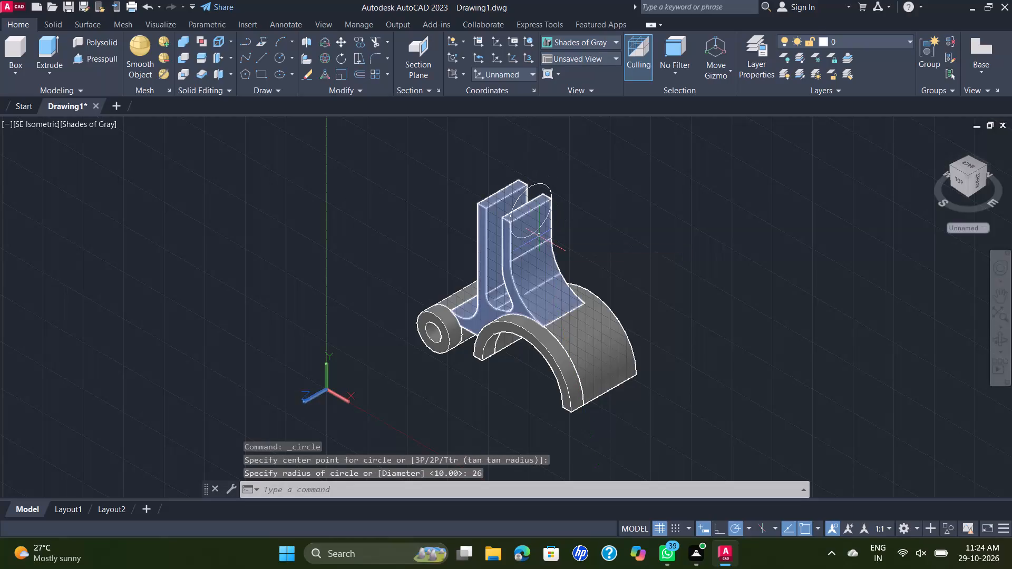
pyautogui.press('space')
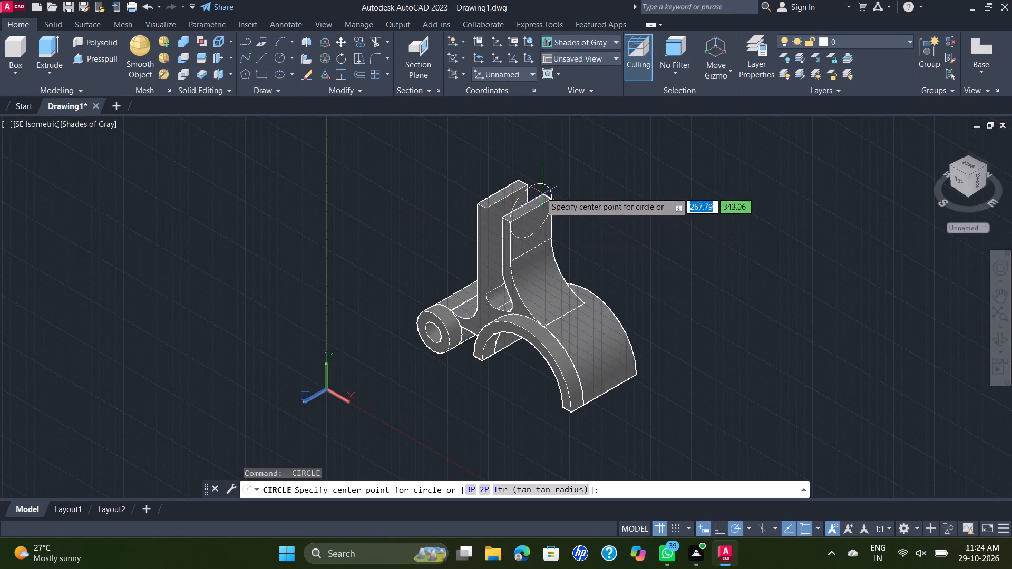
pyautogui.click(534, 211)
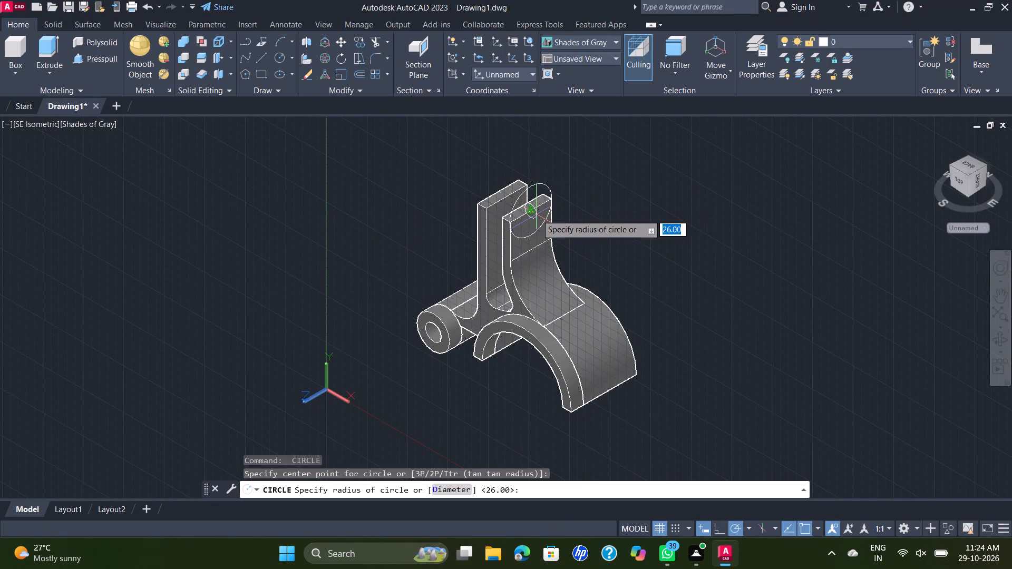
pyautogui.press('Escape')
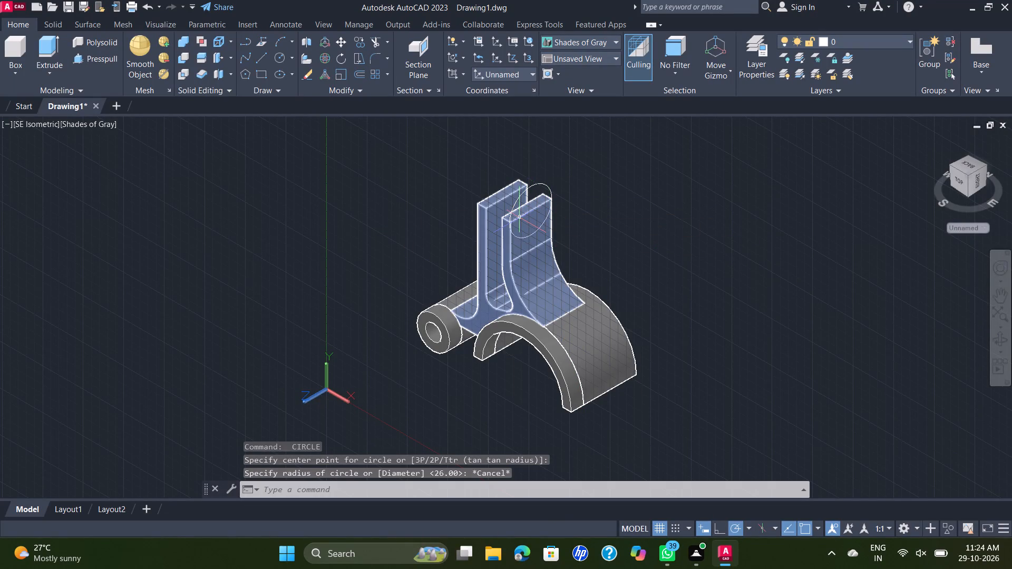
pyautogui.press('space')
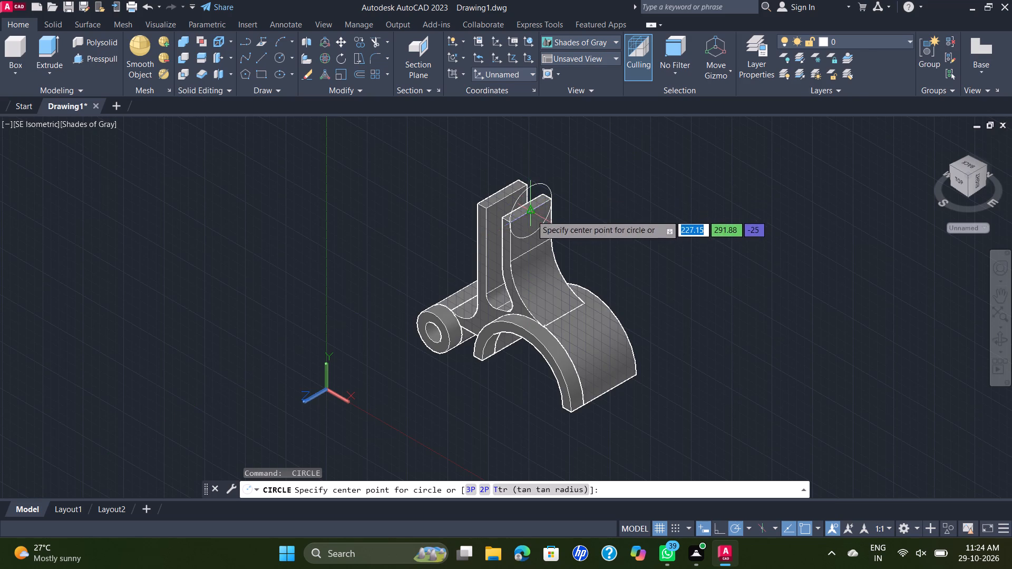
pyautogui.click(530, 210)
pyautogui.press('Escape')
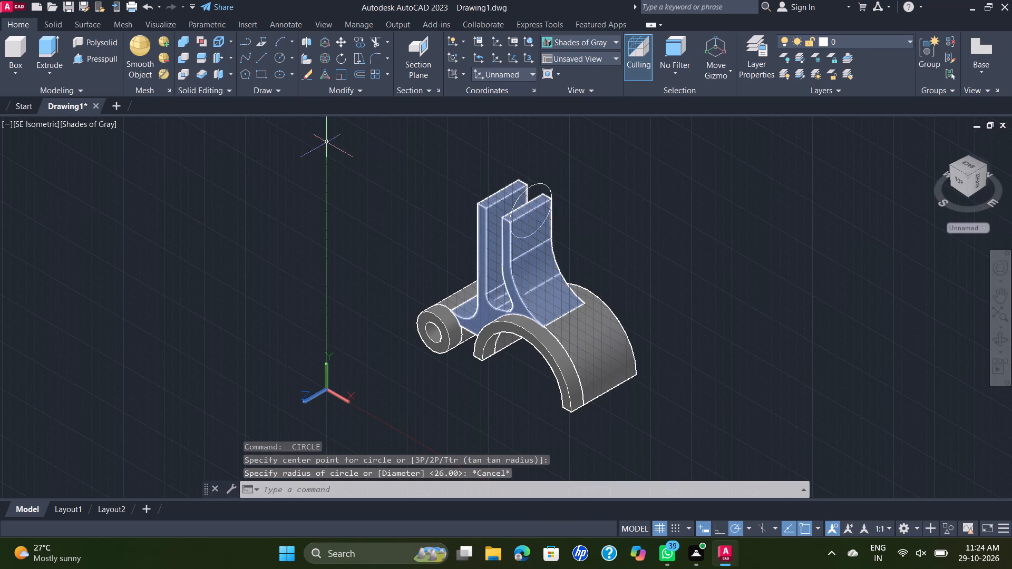
# In the Right view, draw a circle of radius 10 centred at the midpoint of the upright's top edge.
pyautogui.click(42, 120)
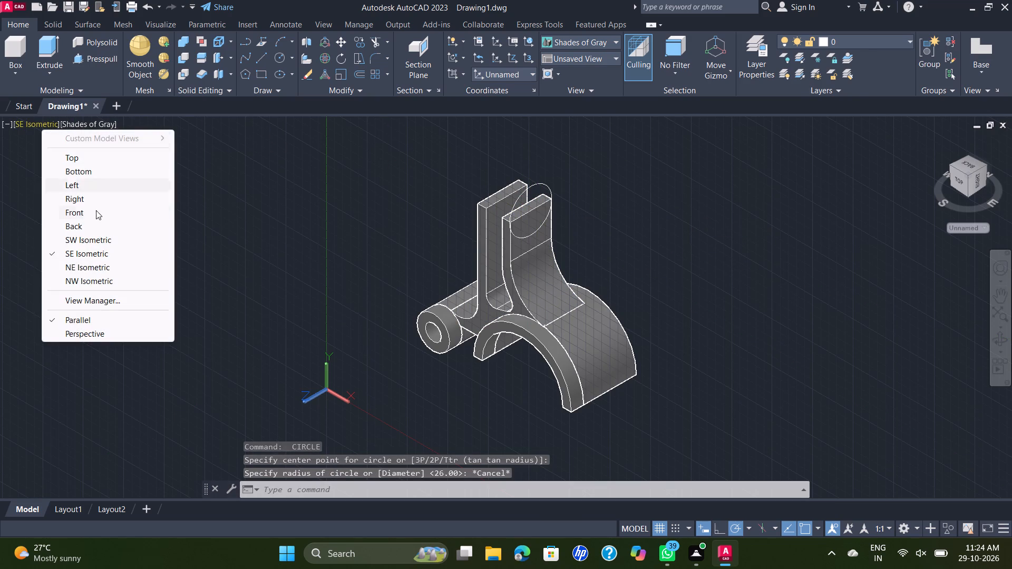
pyautogui.click(91, 194)
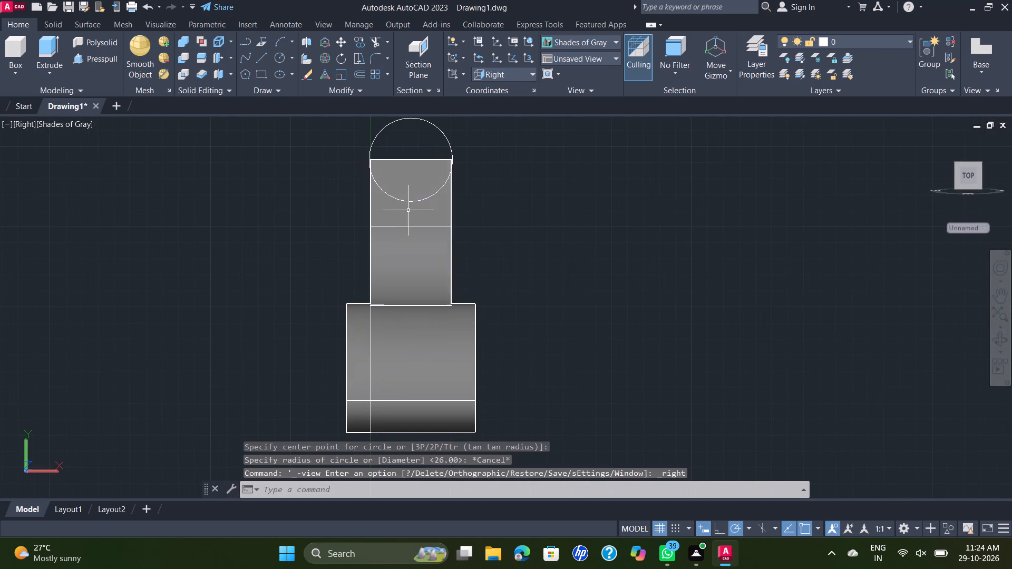
pyautogui.moveTo(412, 209); pyautogui.dragTo(408, 250, button='middle')
pyautogui.scroll(2, 423, 211)
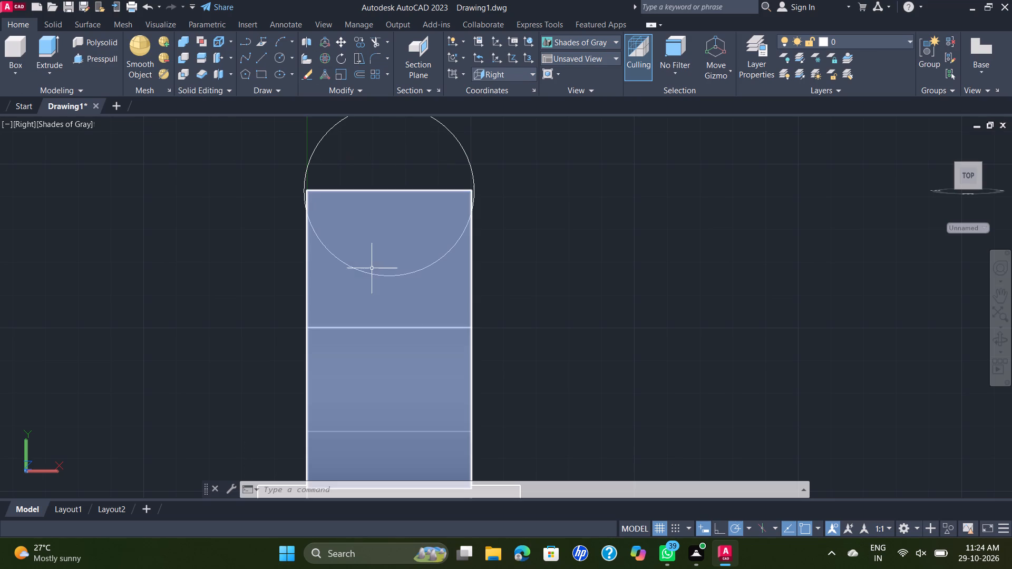
pyautogui.press('c')
pyautogui.press('Return')
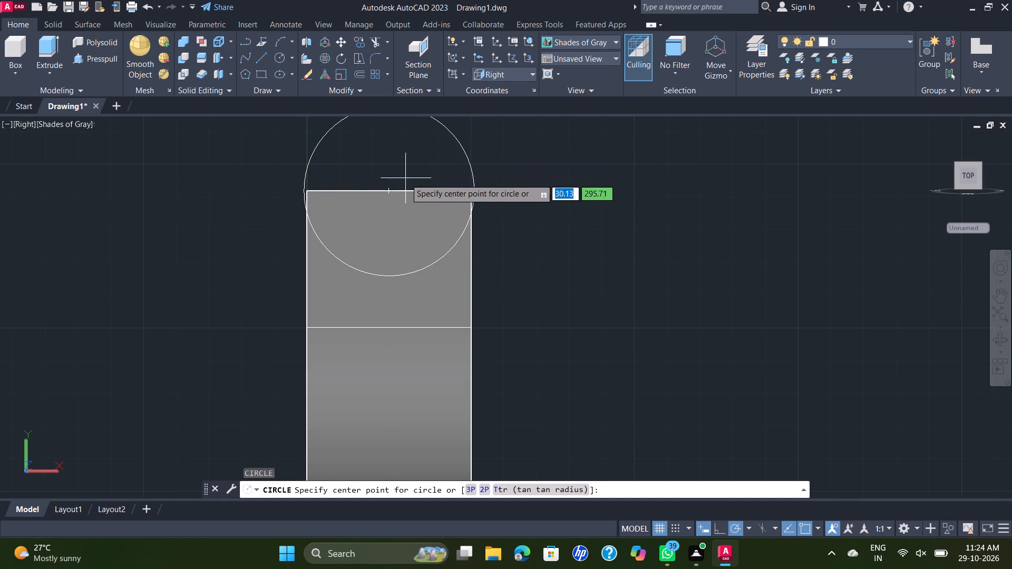
pyautogui.click(388, 191)
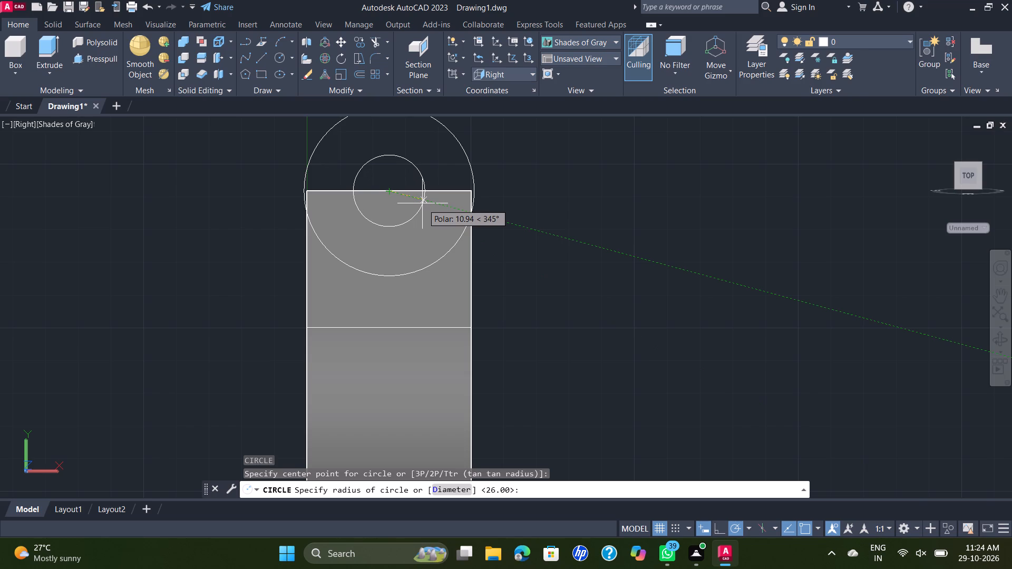
pyautogui.write('10')
pyautogui.press('Return')
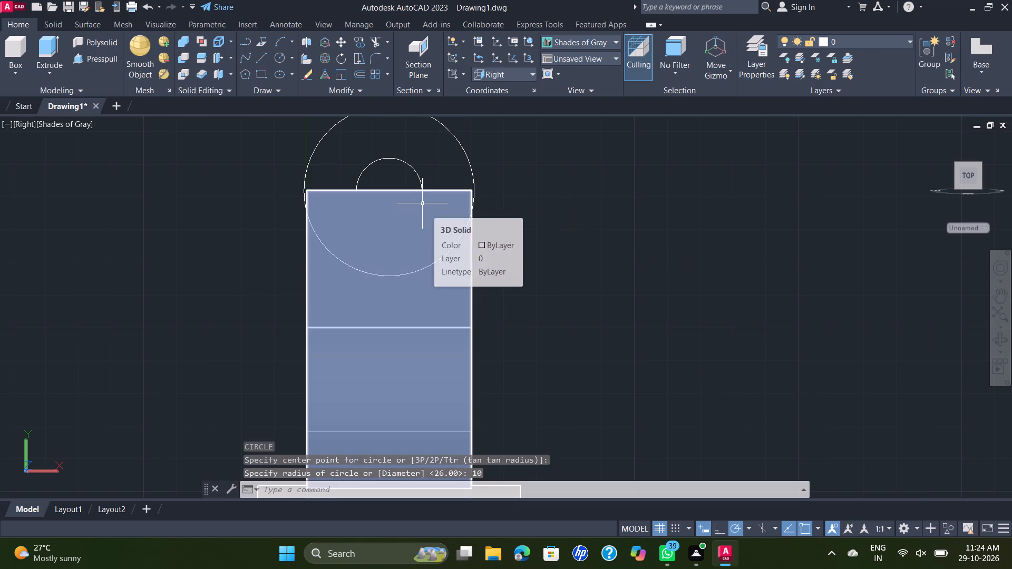
# In the SE Isometric view, move the radius-10 circle by its centre from the taller upright to the large circle's centre on the shorter upright.
pyautogui.scroll(1, 427, 184)
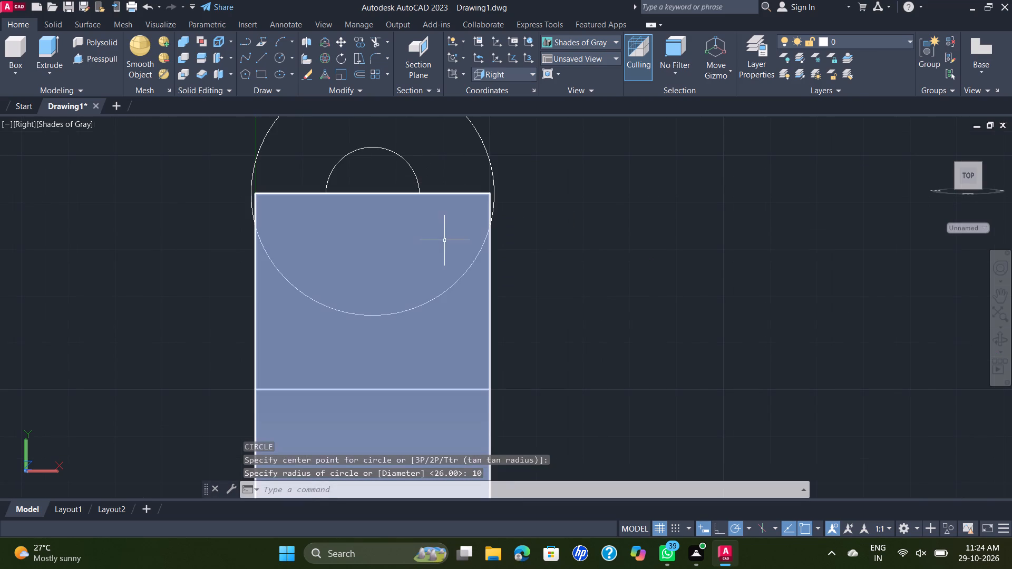
pyautogui.click(24, 121)
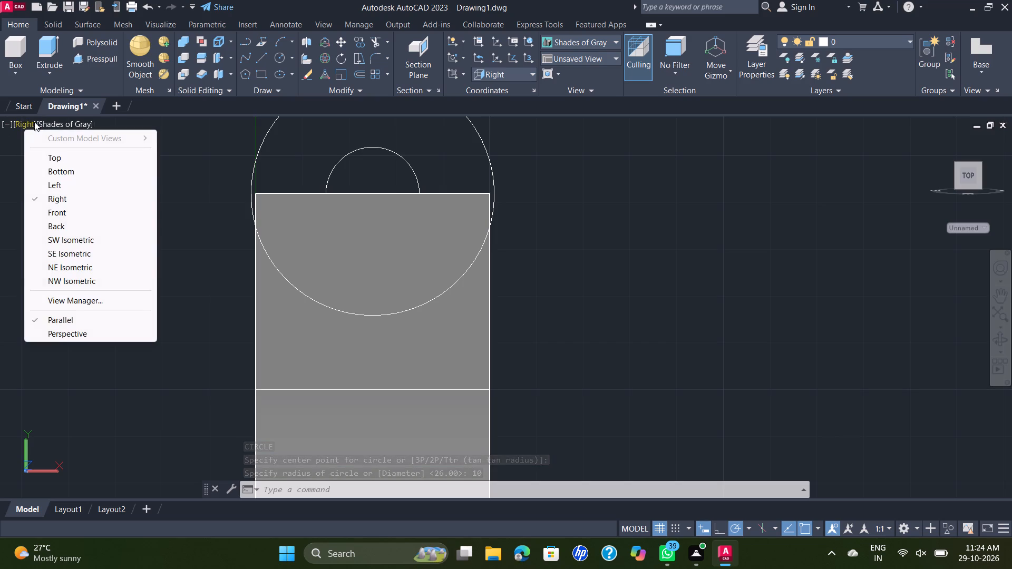
pyautogui.click(70, 251)
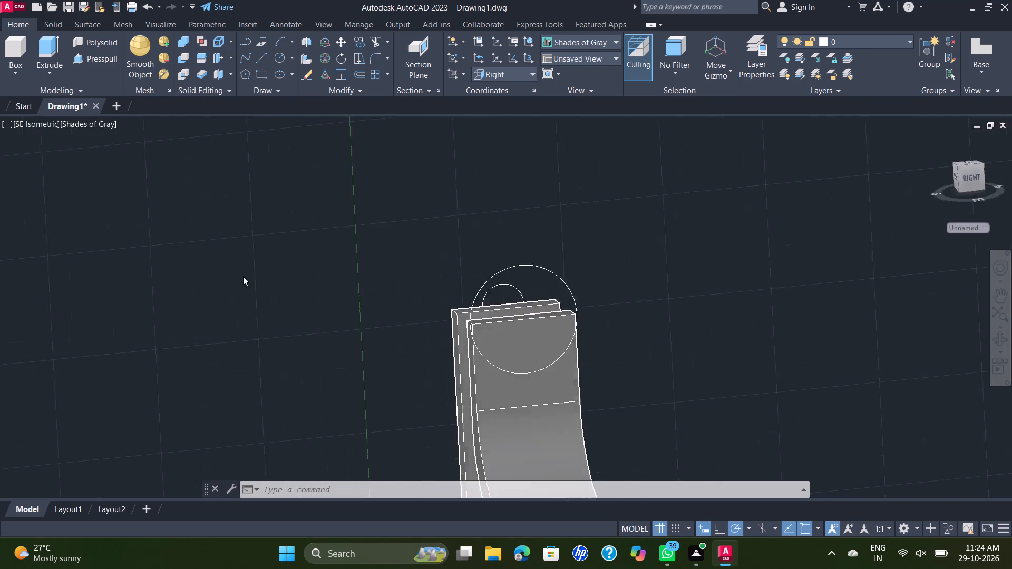
pyautogui.scroll(2, 408, 252)
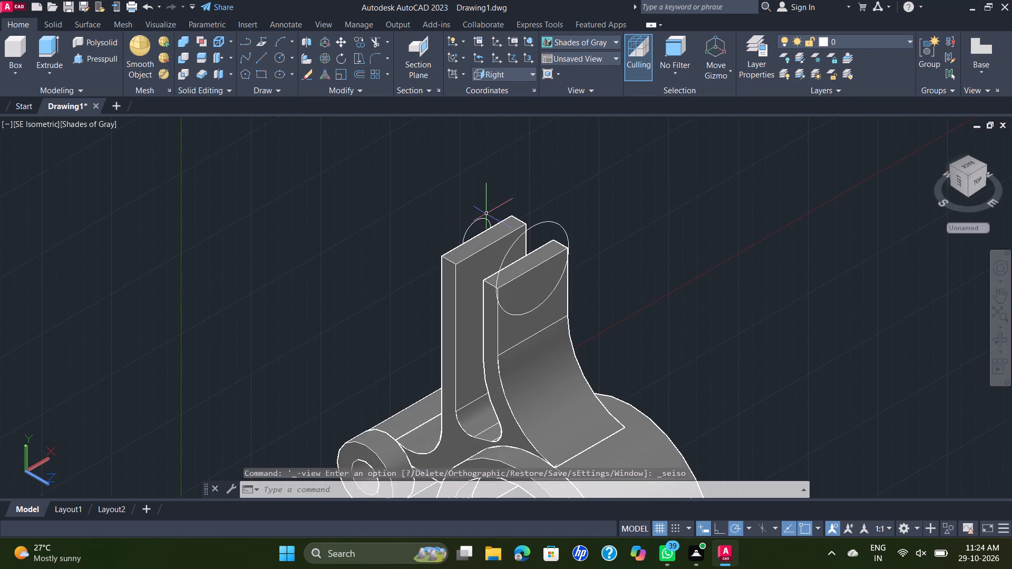
pyautogui.click(482, 219)
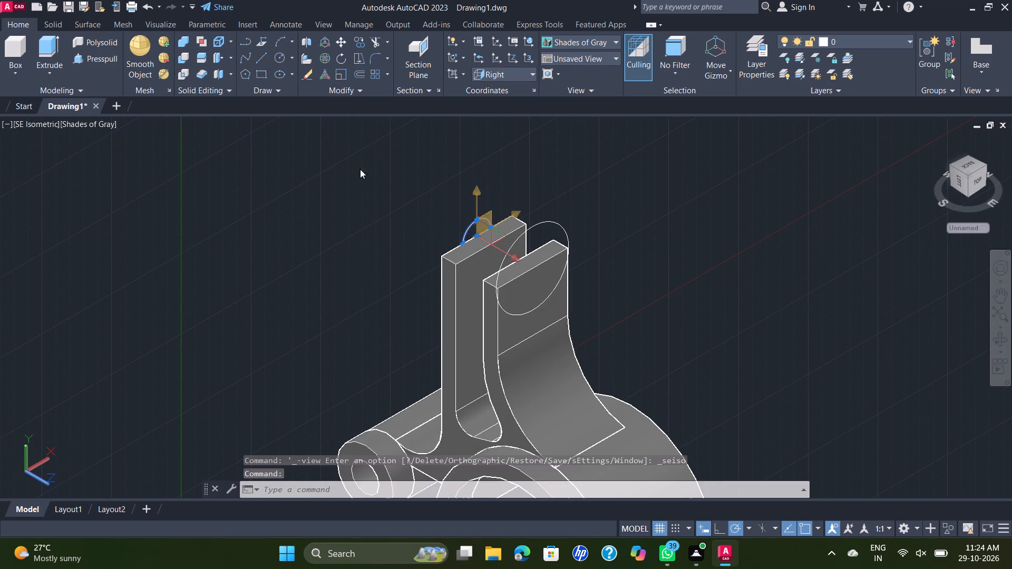
pyautogui.press('m')
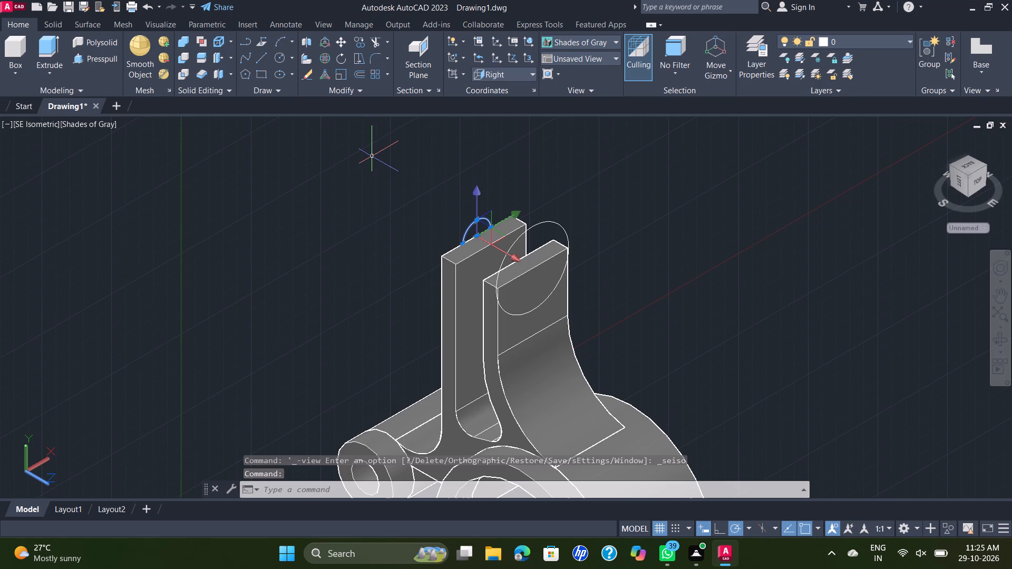
pyautogui.press('Return')
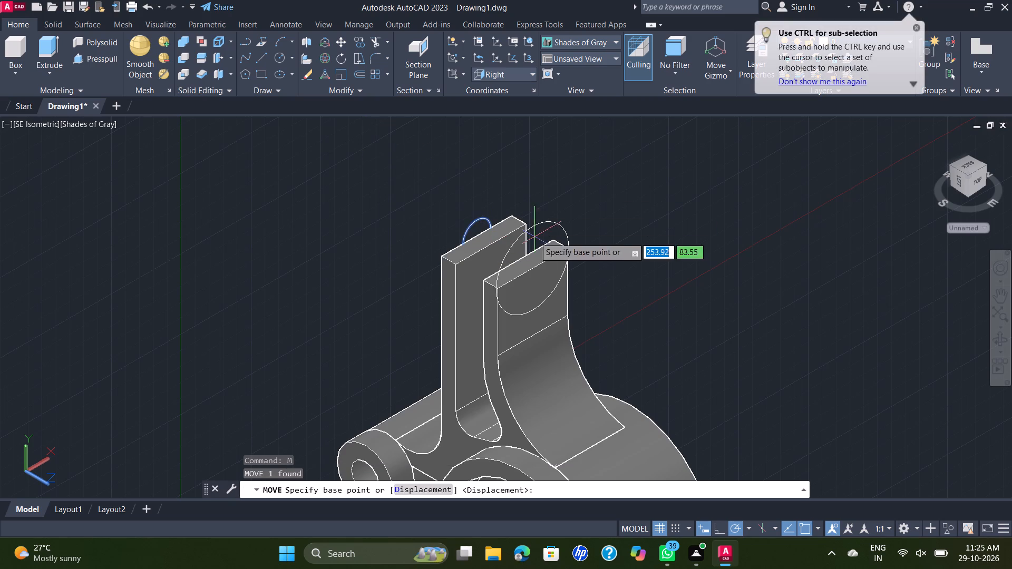
pyautogui.click(480, 234)
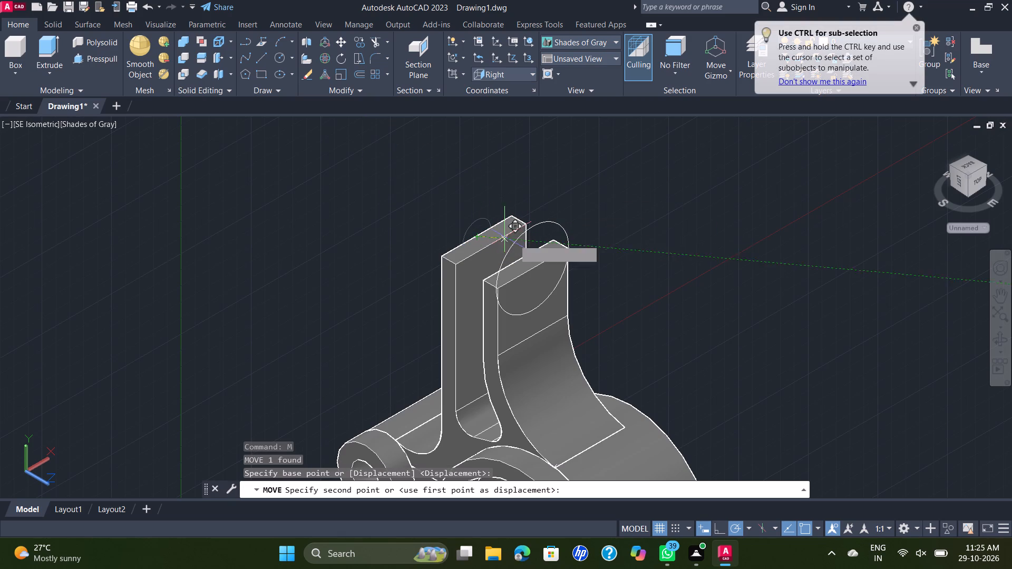
pyautogui.click(533, 269)
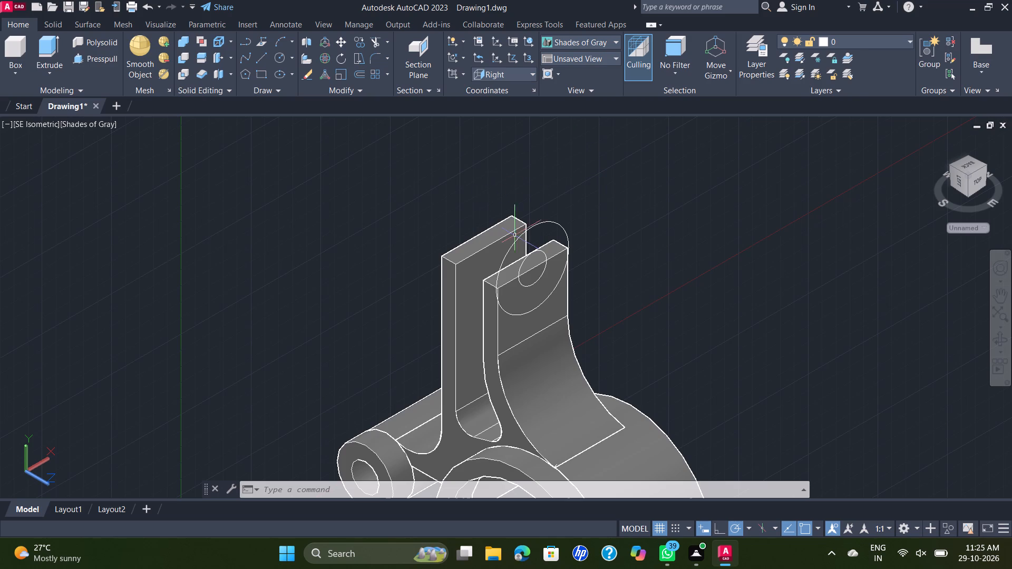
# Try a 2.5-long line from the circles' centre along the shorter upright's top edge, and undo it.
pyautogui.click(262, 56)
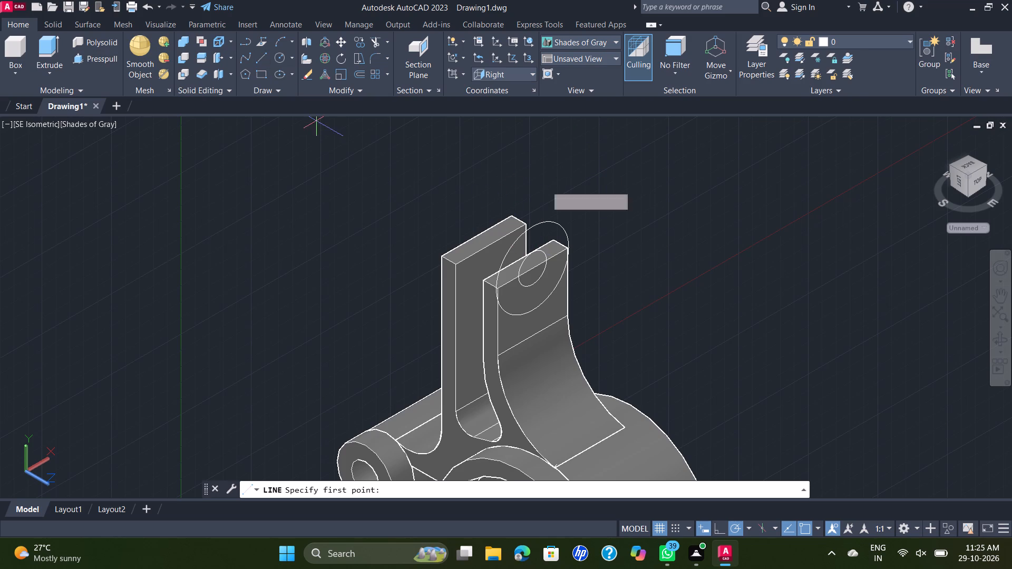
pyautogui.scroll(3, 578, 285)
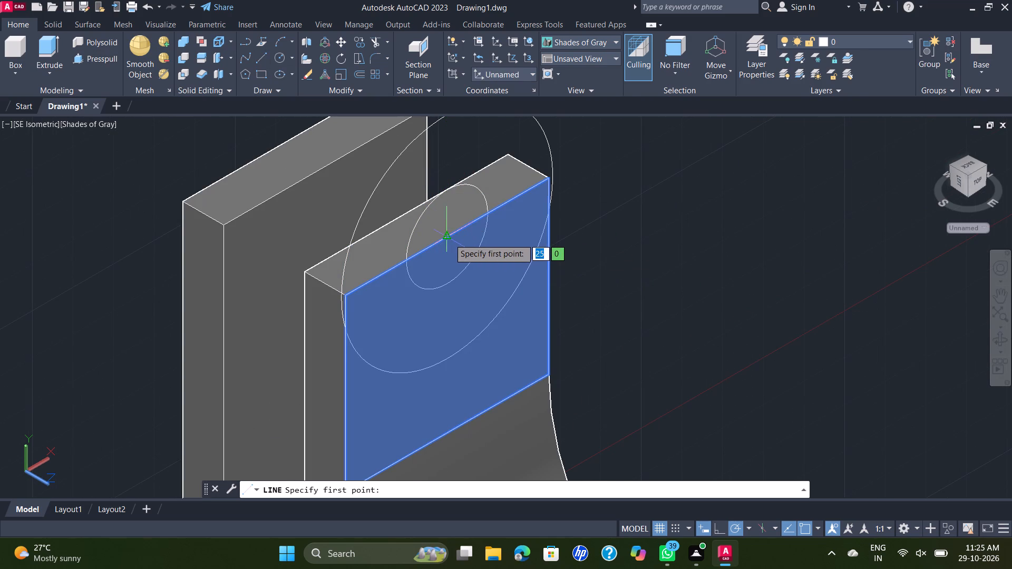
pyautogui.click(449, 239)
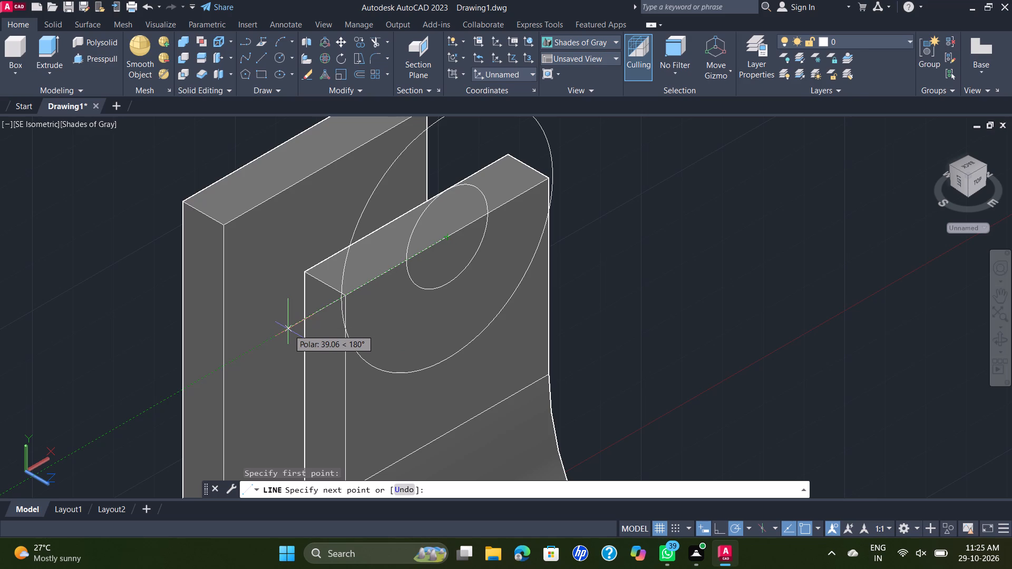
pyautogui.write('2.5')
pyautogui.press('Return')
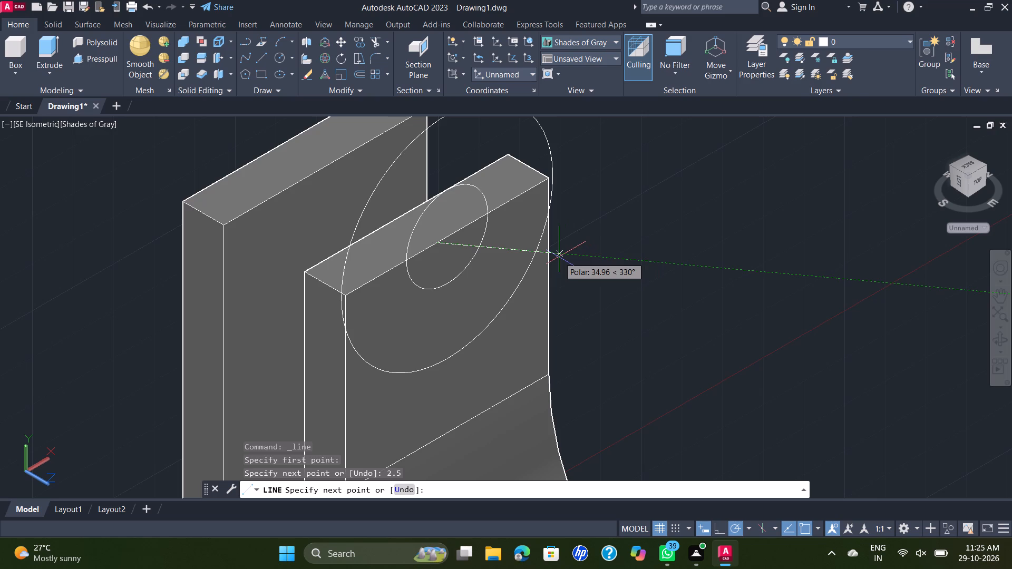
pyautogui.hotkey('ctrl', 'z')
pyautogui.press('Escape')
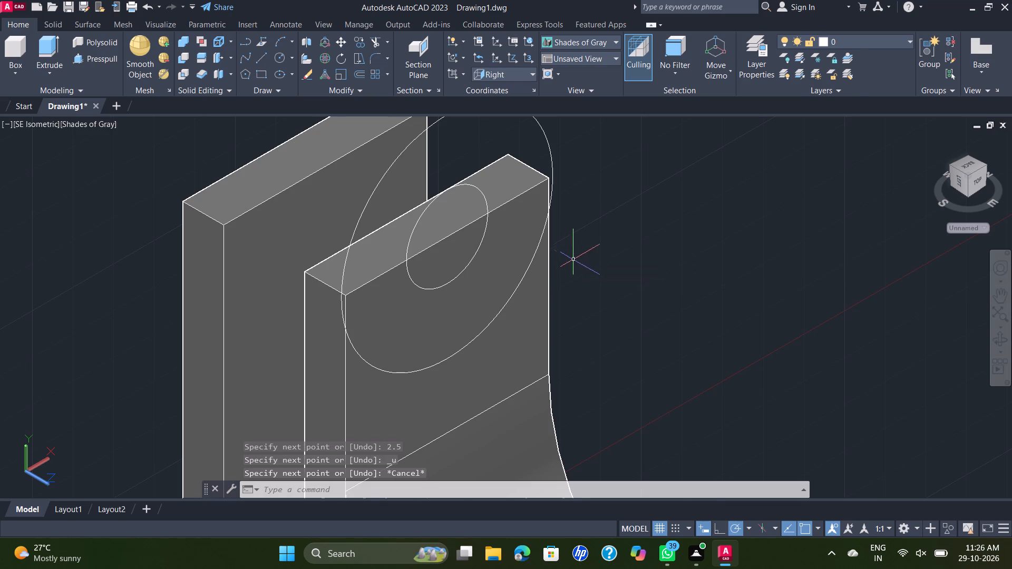
# Draw a narrow upright rectangle from four lines in the empty space beside the part, 5 wide and about 41 high.
pyautogui.scroll(-2, 578, 257)
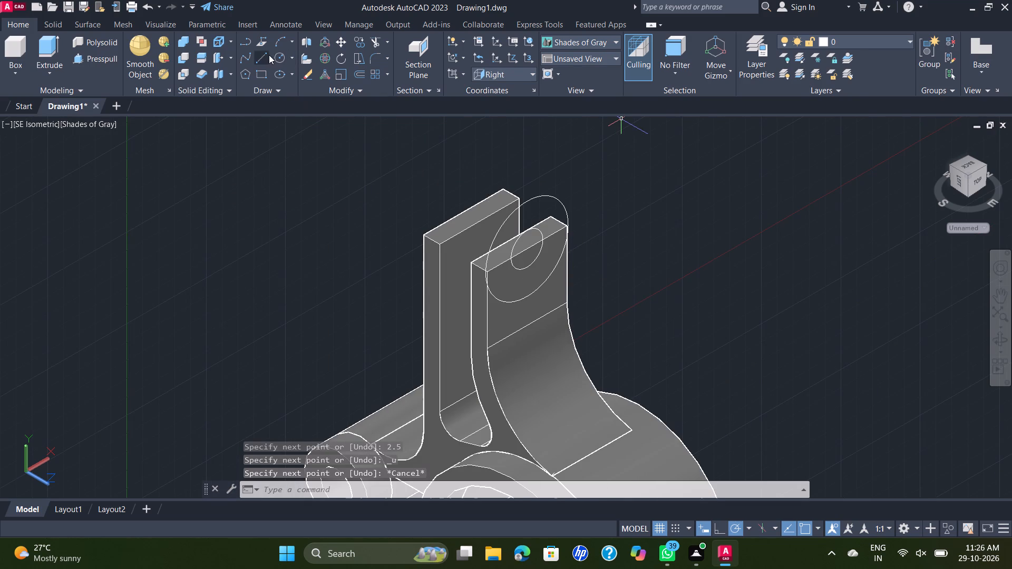
pyautogui.click(265, 56)
pyautogui.click(704, 265)
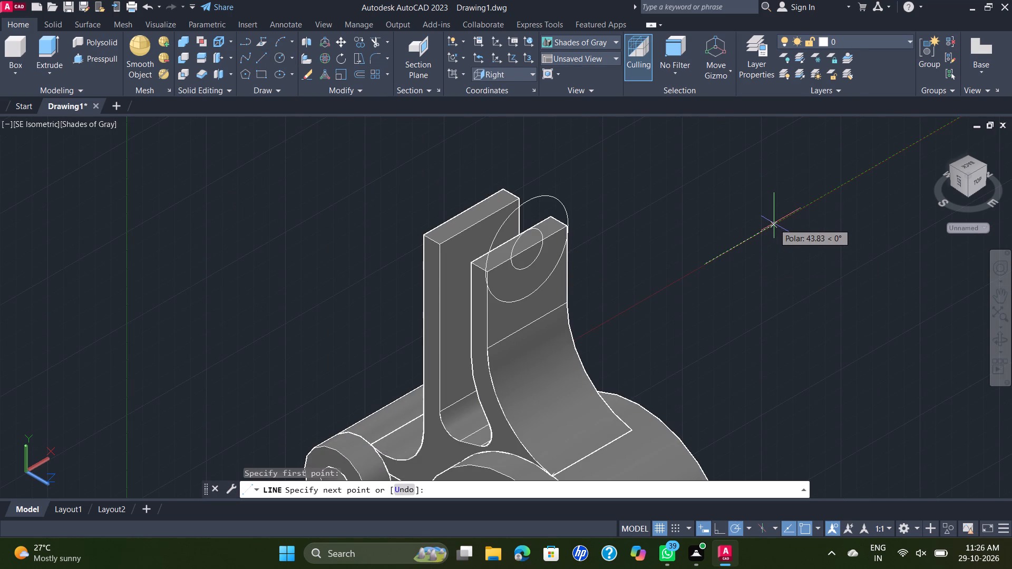
pyautogui.press('5')
pyautogui.press('Return')
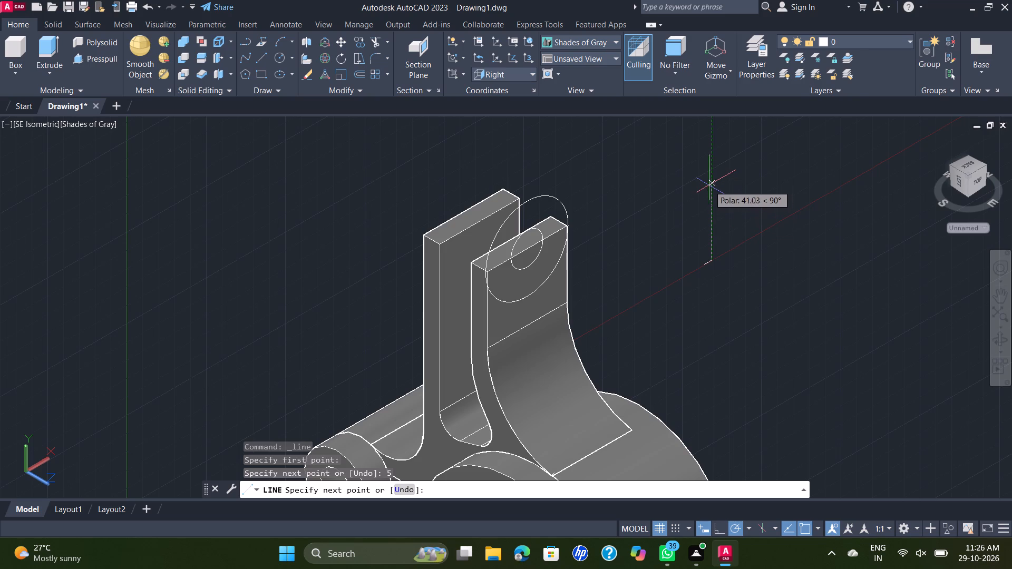
pyautogui.click(708, 184)
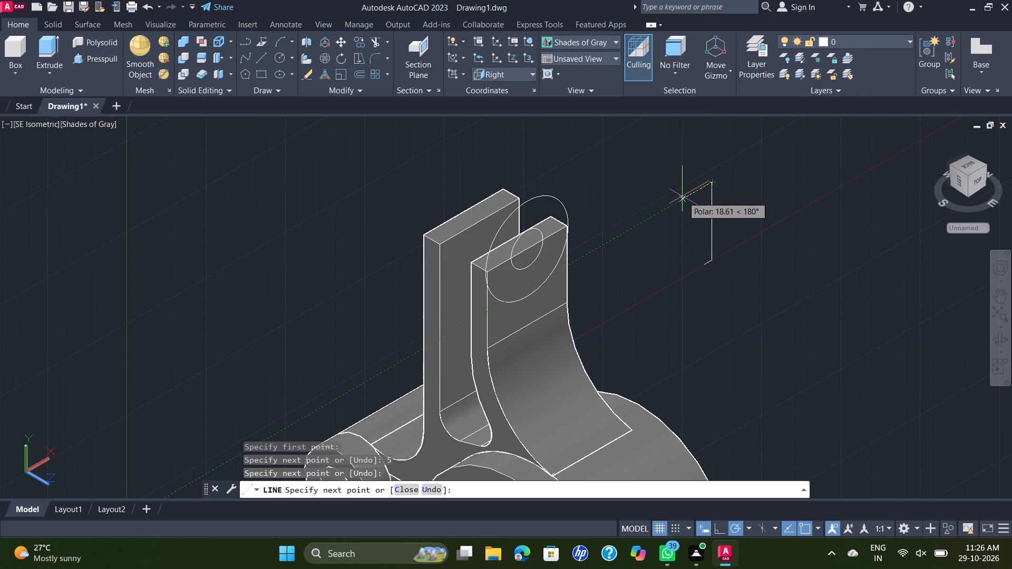
pyautogui.press('5')
pyautogui.press('Return')
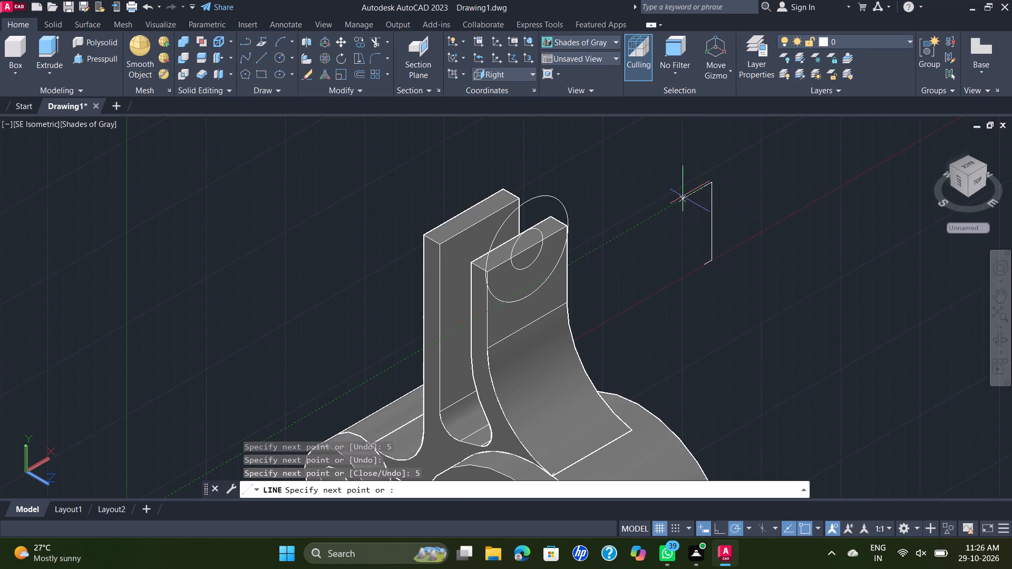
pyautogui.click(703, 267)
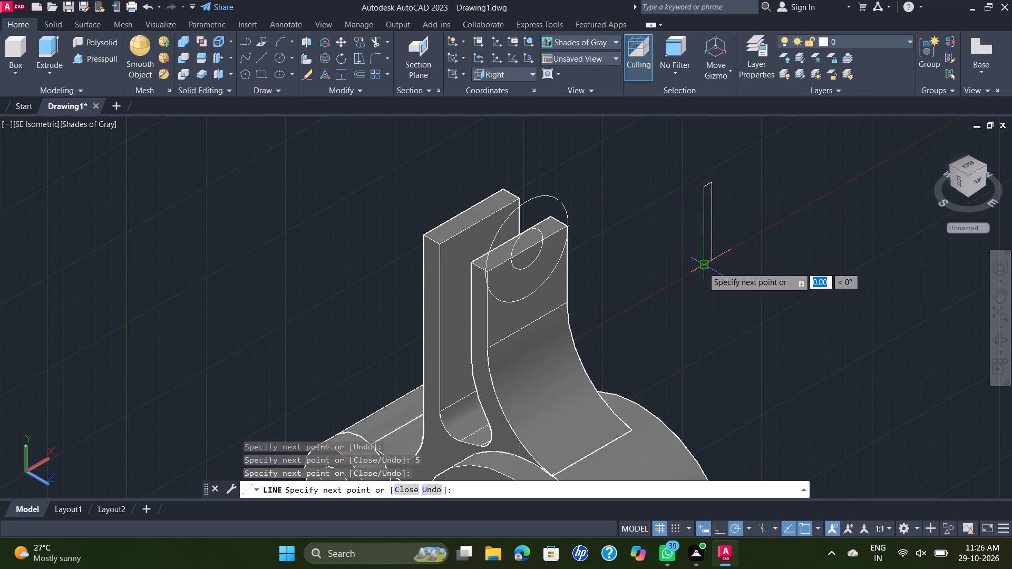
pyautogui.press('Escape')
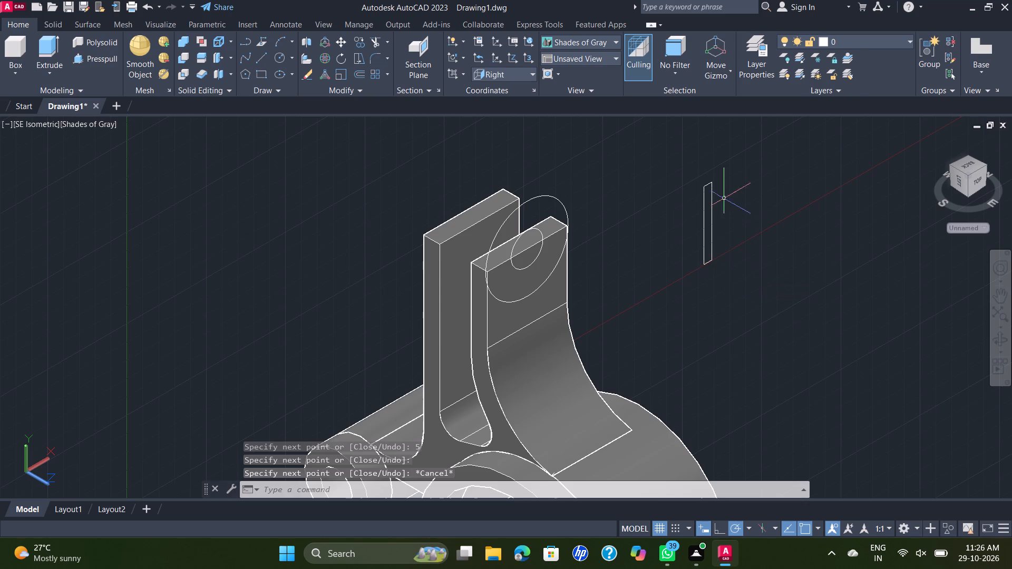
# Move the narrow rectangle by its bottom edge's midpoint to the circles' centre on the shorter upright.
pyautogui.click(750, 161)
pyautogui.click(624, 321)
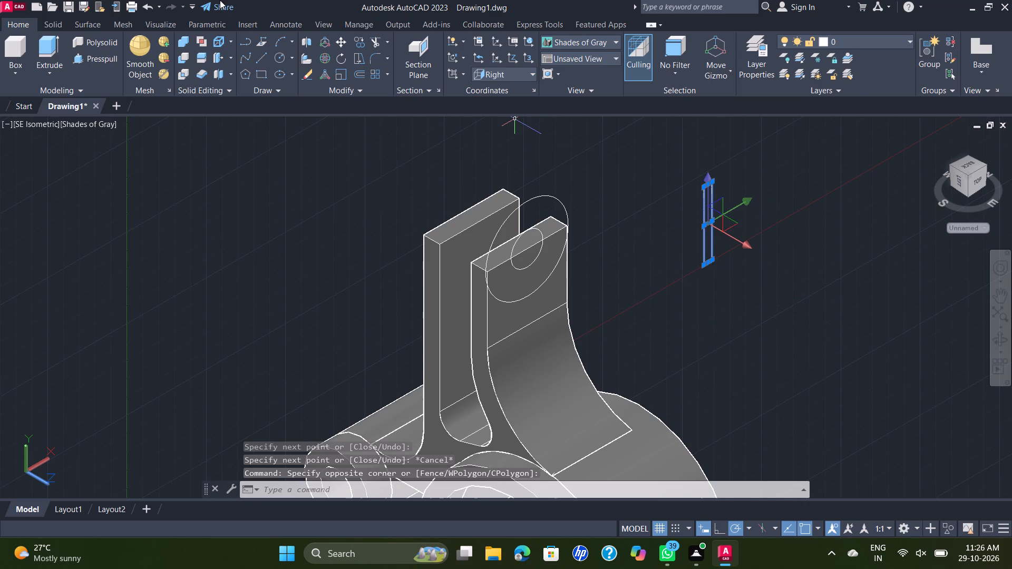
pyautogui.press('m')
pyautogui.press('Return')
pyautogui.scroll(1, 694, 270)
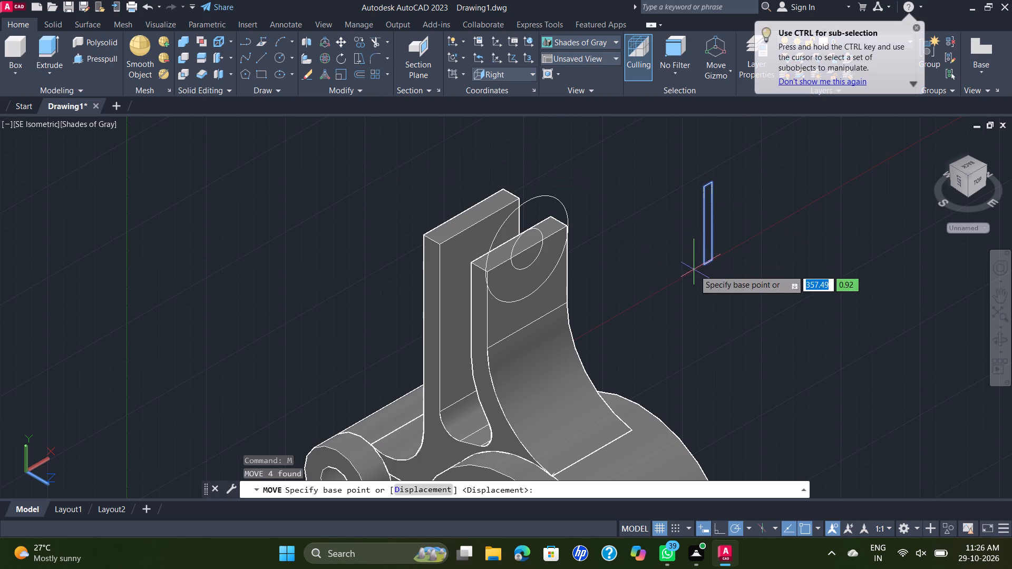
pyautogui.scroll(3, 719, 259)
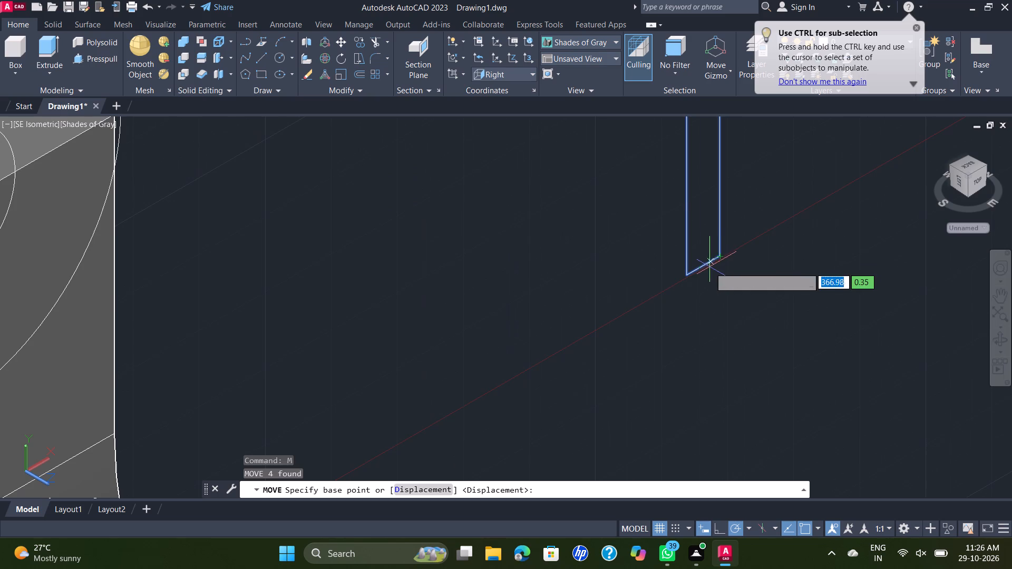
pyautogui.click(705, 267)
pyautogui.scroll(-3, 705, 267)
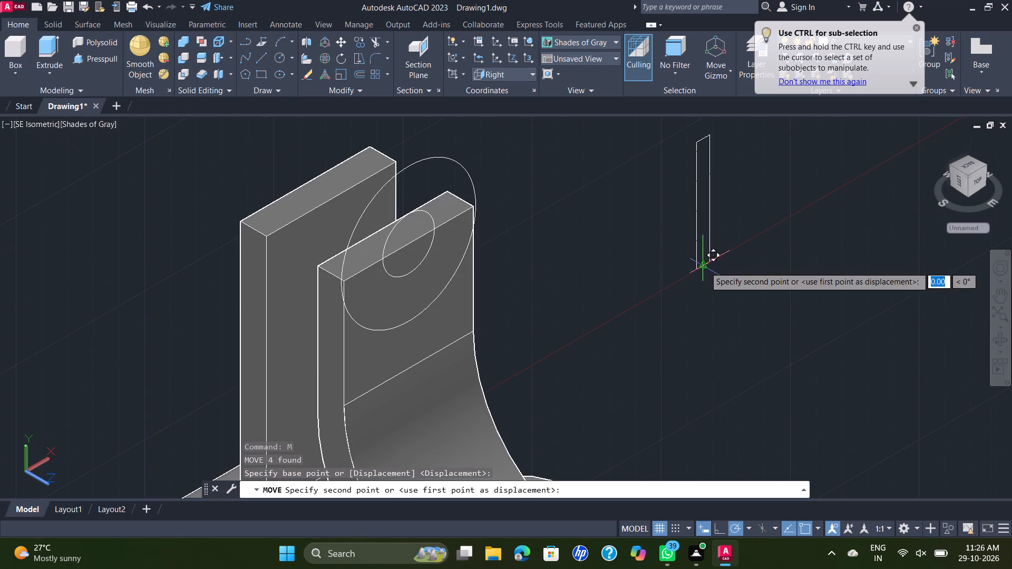
pyautogui.scroll(2, 446, 228)
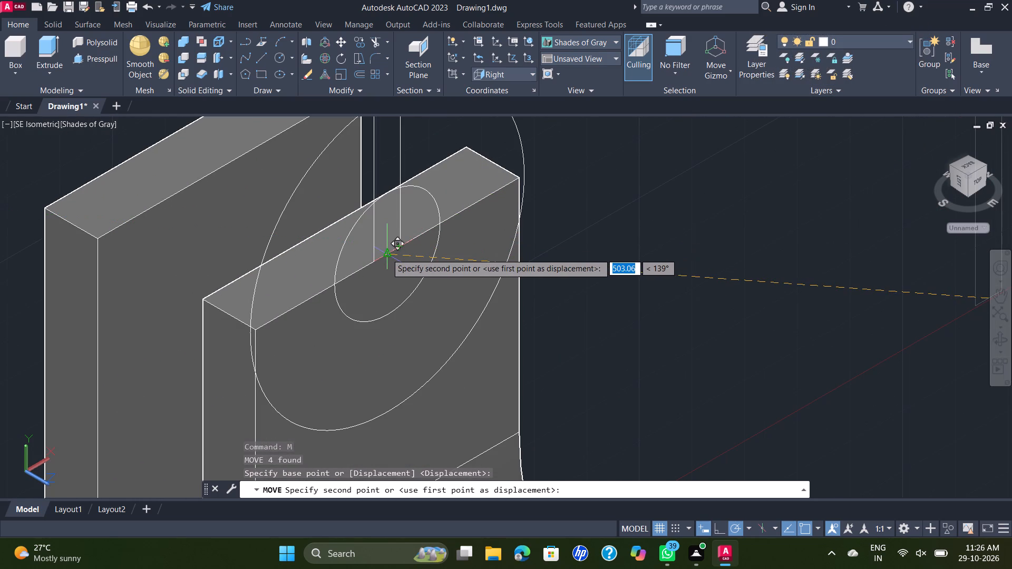
pyautogui.click(386, 253)
# Trim the large circle's arc between the rectangle's long sides, and trim those sides above the large circle.
pyautogui.scroll(-2, 597, 186)
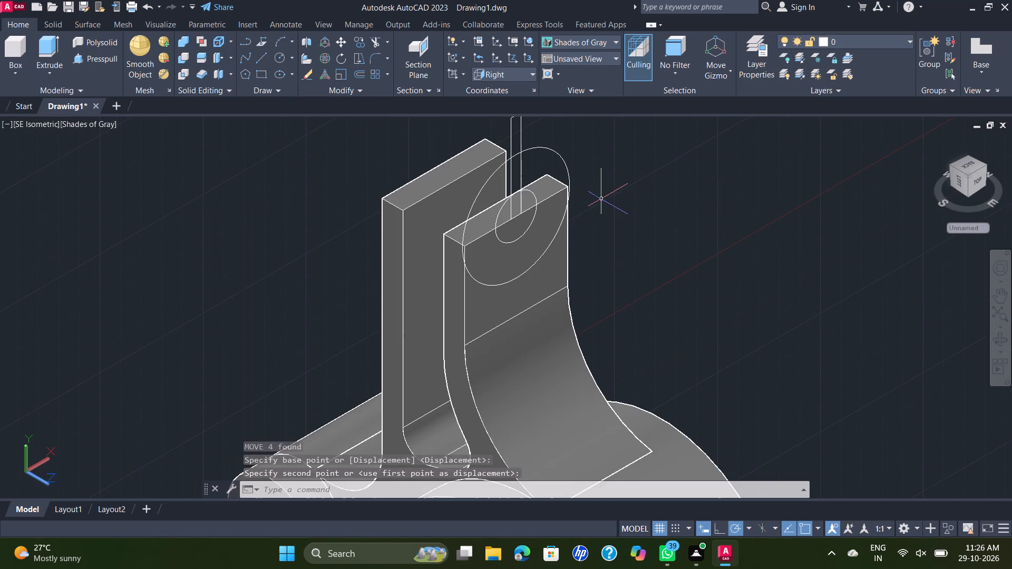
pyautogui.moveTo(601, 199); pyautogui.dragTo(590, 236, button='middle')
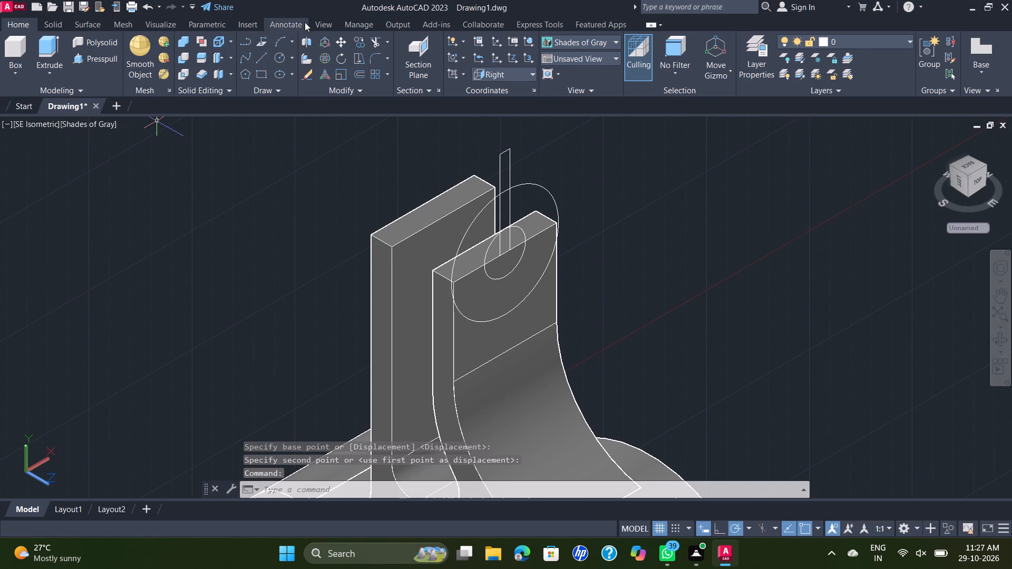
pyautogui.click(377, 45)
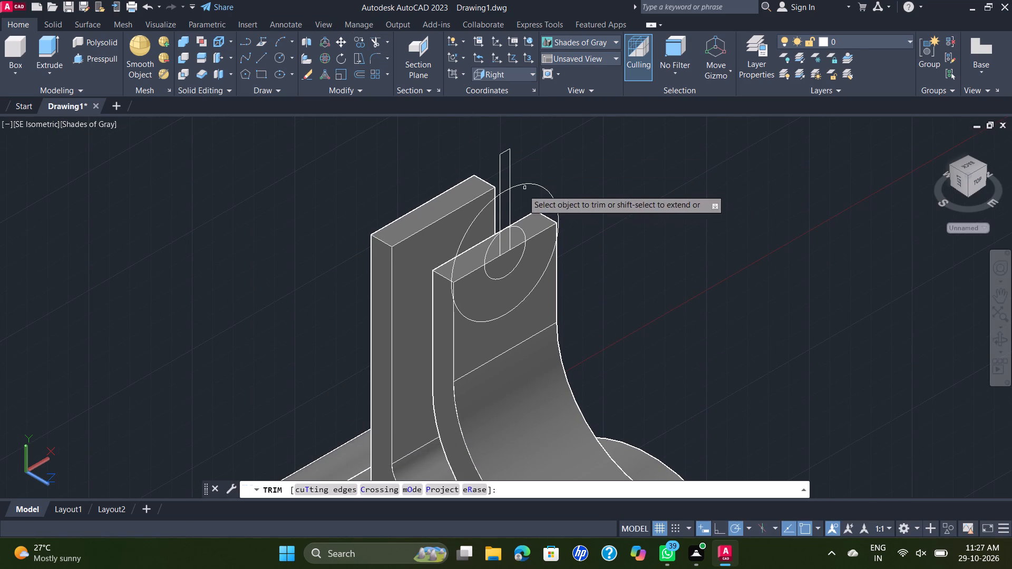
pyautogui.scroll(4, 504, 192)
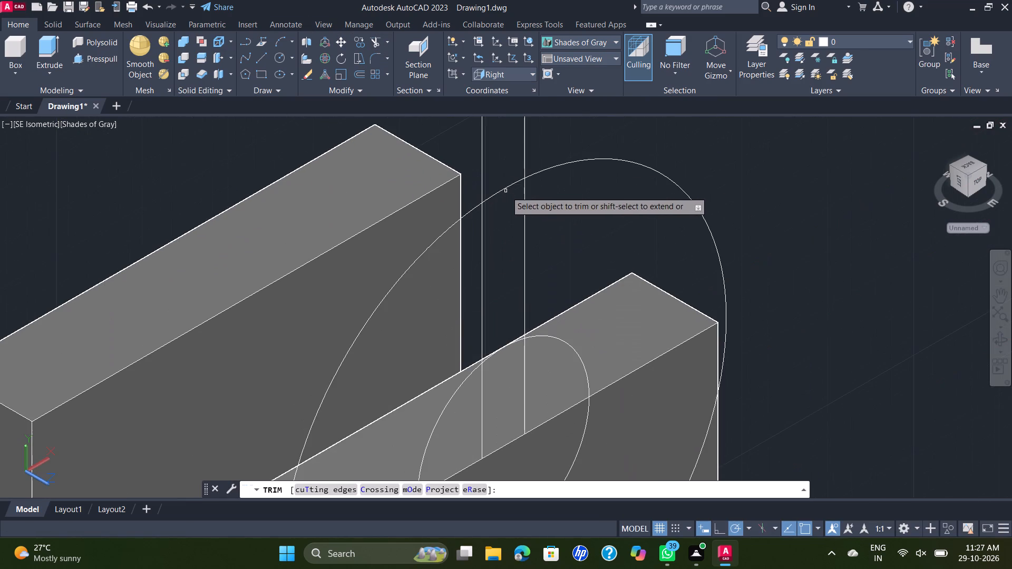
pyautogui.scroll(4, 504, 189)
pyautogui.click(504, 189)
pyautogui.scroll(-3, 504, 188)
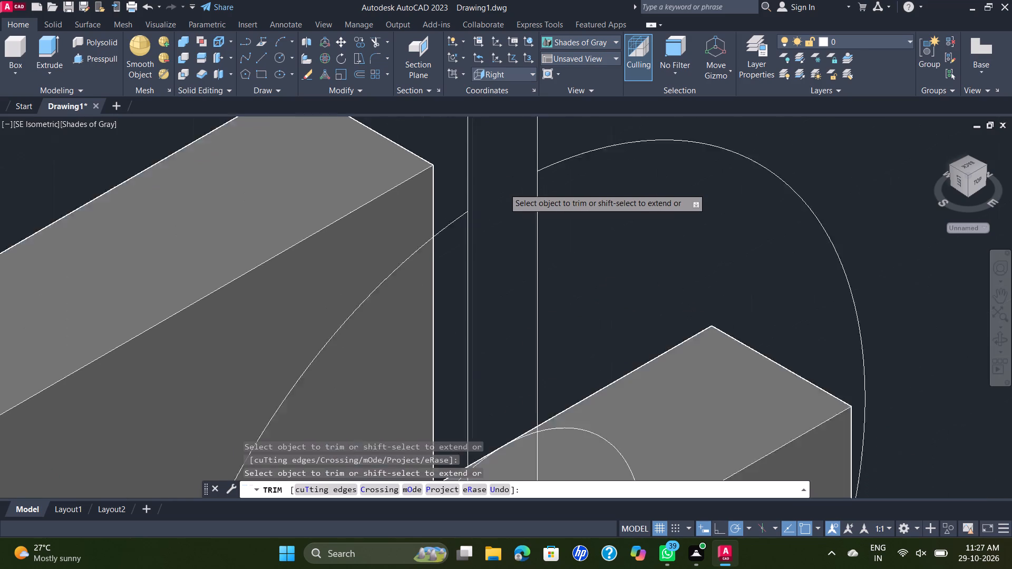
pyautogui.scroll(-3, 504, 188)
pyautogui.click(518, 162)
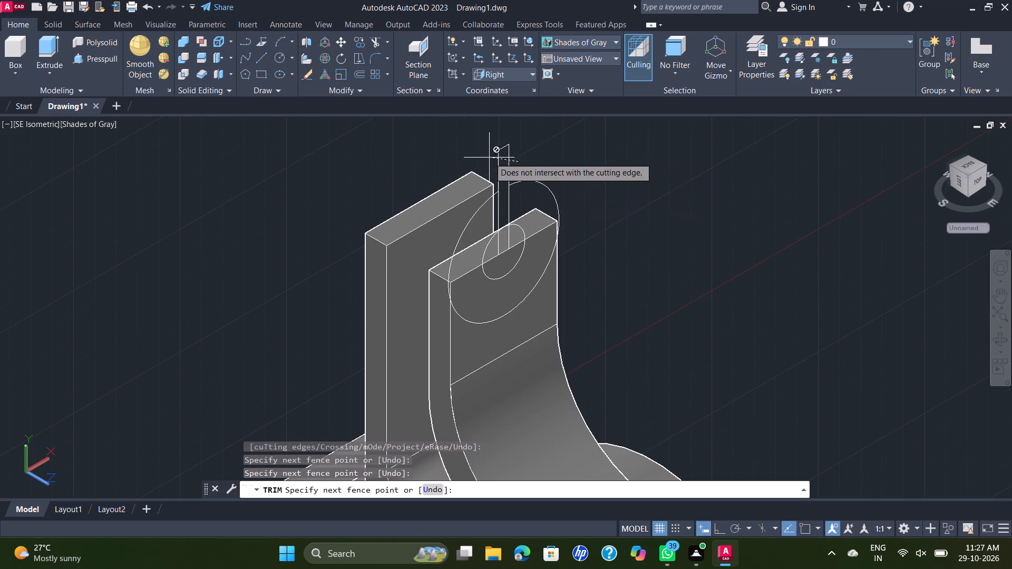
pyautogui.scroll(7, 493, 159)
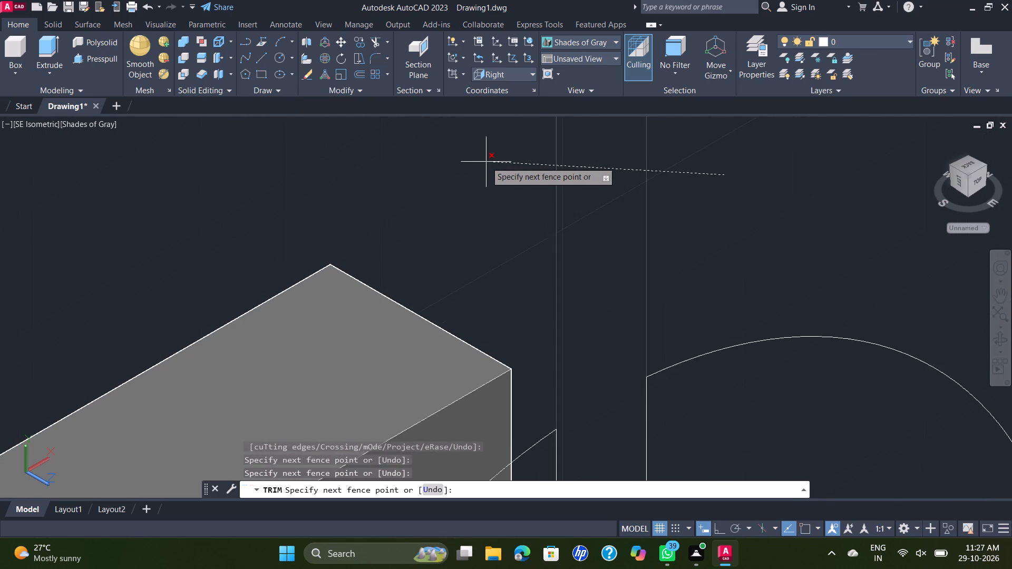
pyautogui.click(485, 162)
pyautogui.scroll(-6, 485, 162)
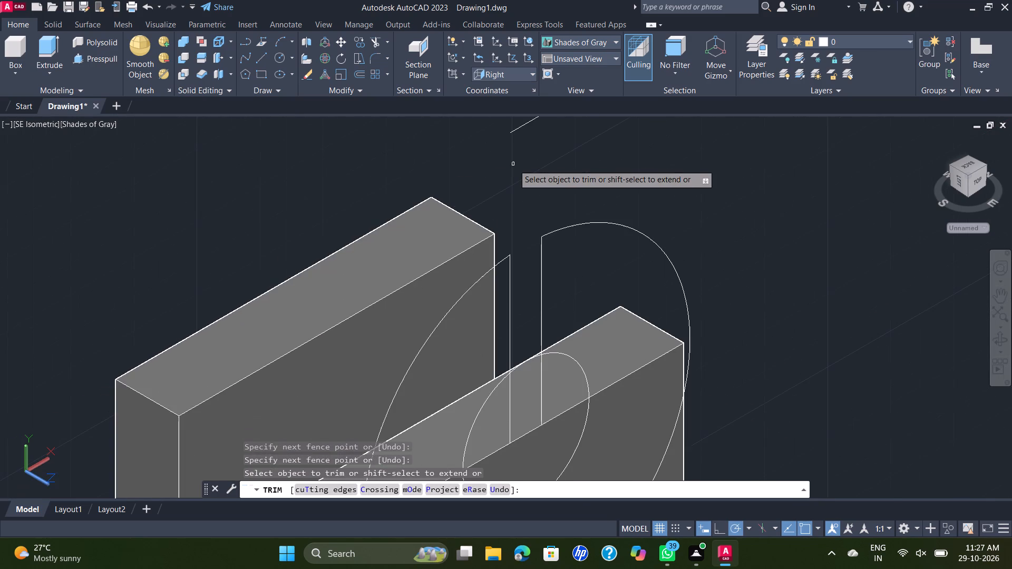
# Trim the small circle's arc between the two vertical lines, and trim the line portions inside the small circle.
pyautogui.scroll(3, 518, 368)
pyautogui.click(520, 363)
pyautogui.scroll(-3, 602, 259)
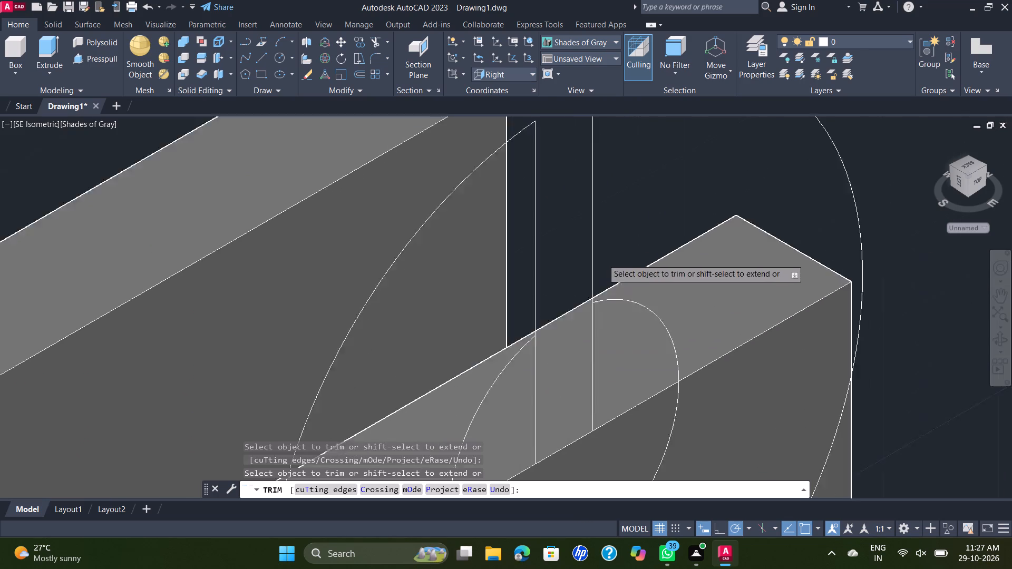
pyautogui.scroll(3, 600, 301)
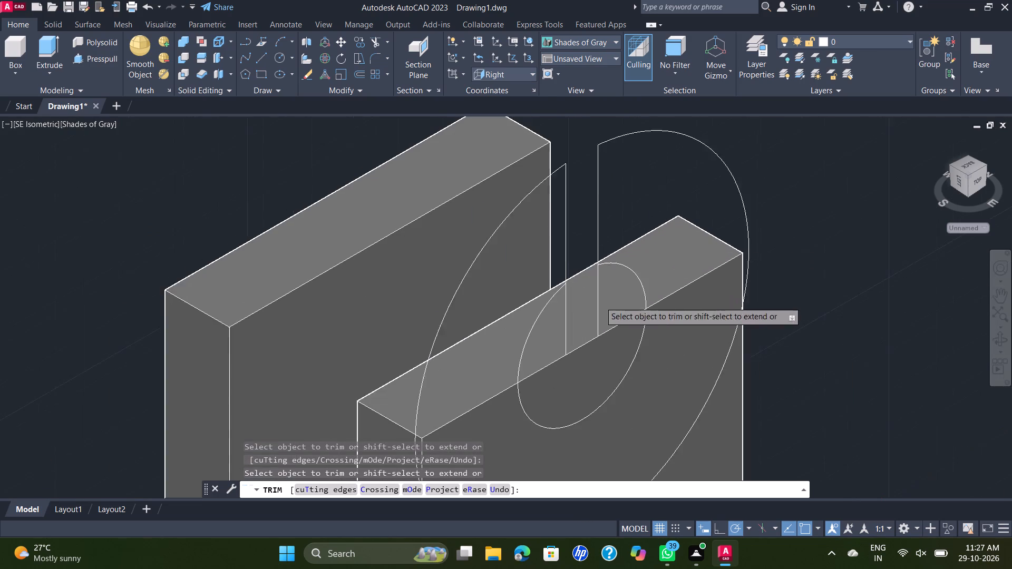
pyautogui.click(598, 297)
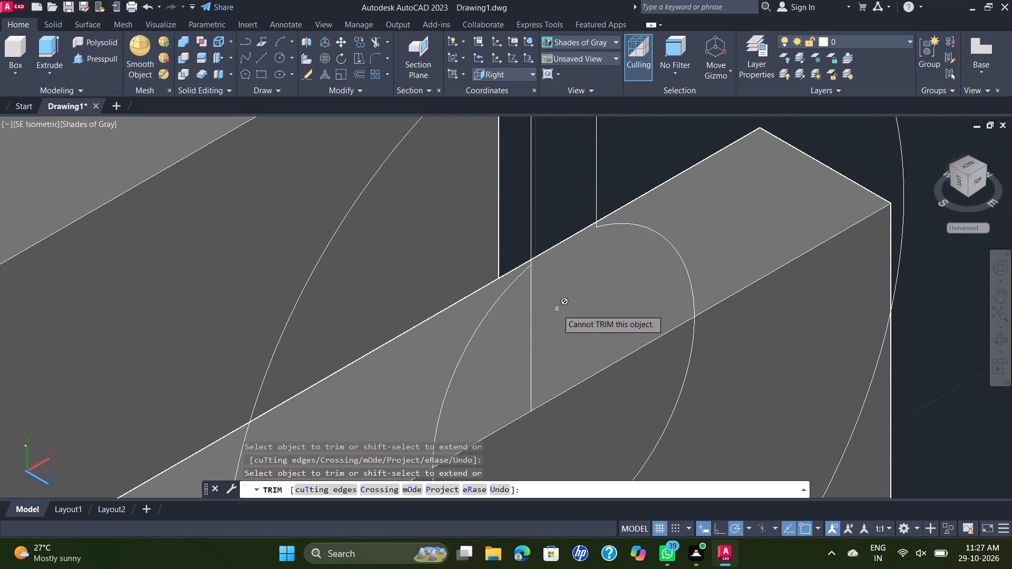
pyautogui.click(533, 313)
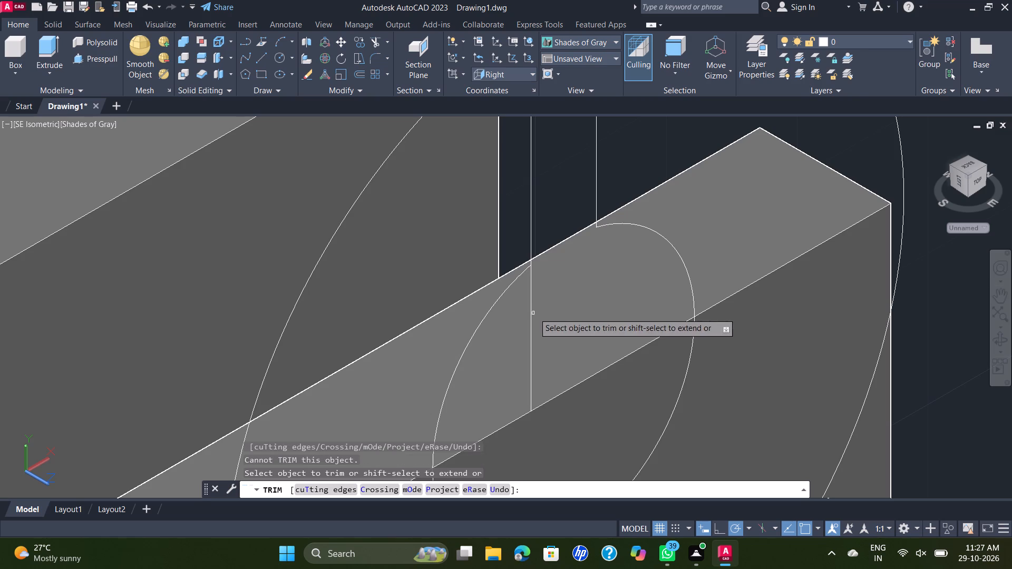
pyautogui.click(530, 312)
pyautogui.scroll(-3, 538, 303)
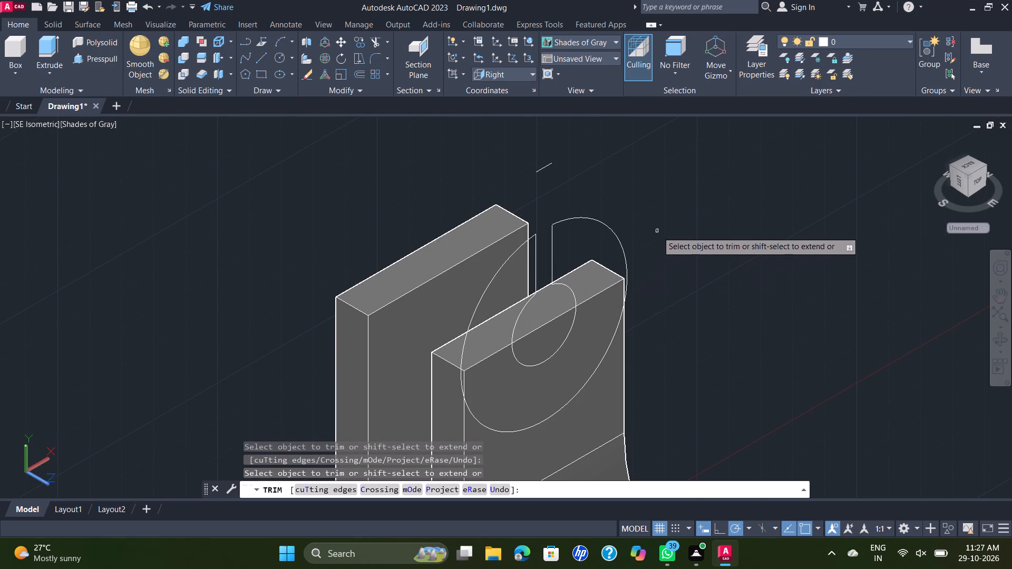
pyautogui.press('Escape')
# Join the two trimmed circles and the two vertical lines into one closed slotted-ring polyline.
pyautogui.click(677, 186)
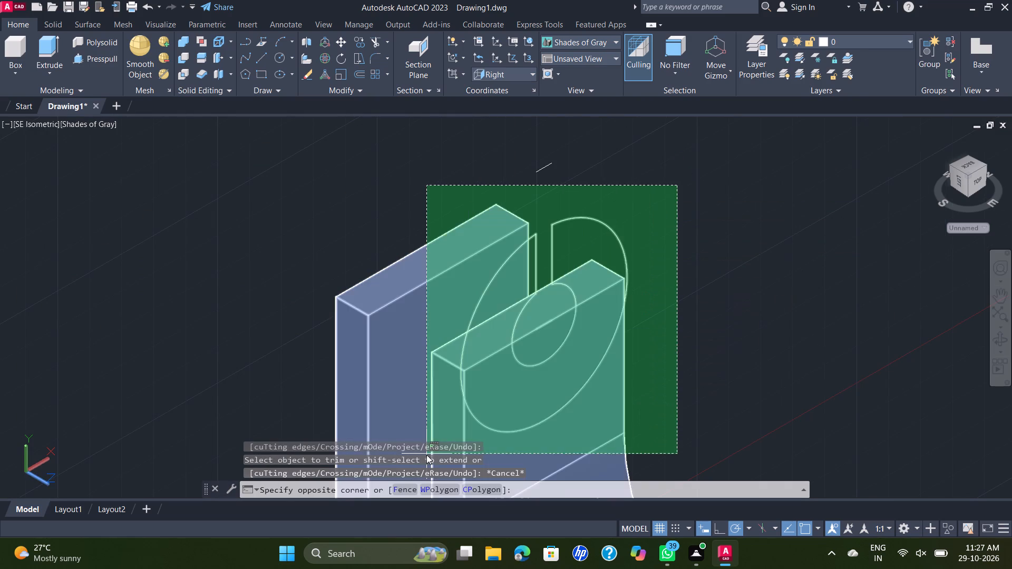
pyautogui.click(426, 455)
pyautogui.click(396, 453)
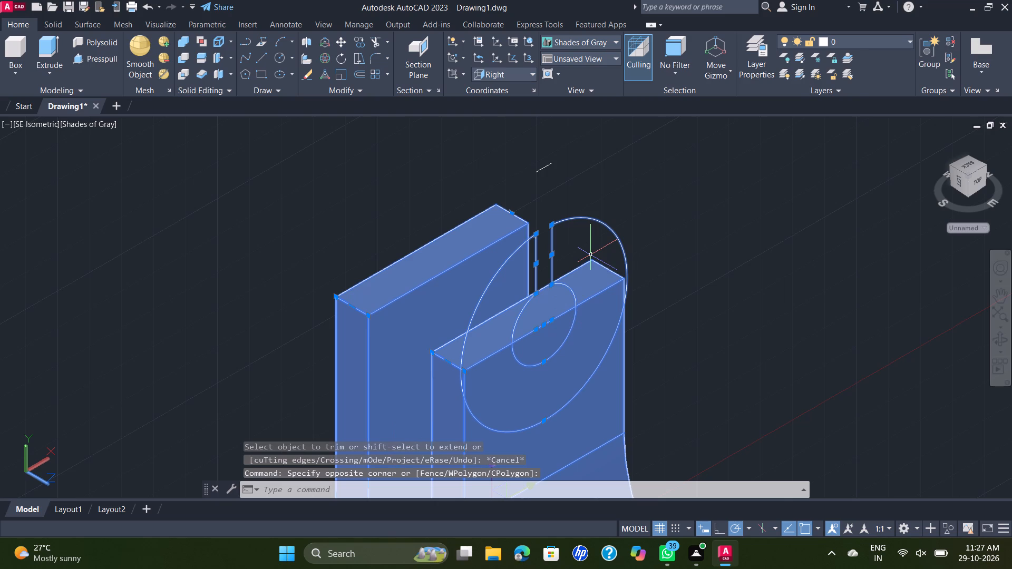
pyautogui.press('j')
pyautogui.press('Return')
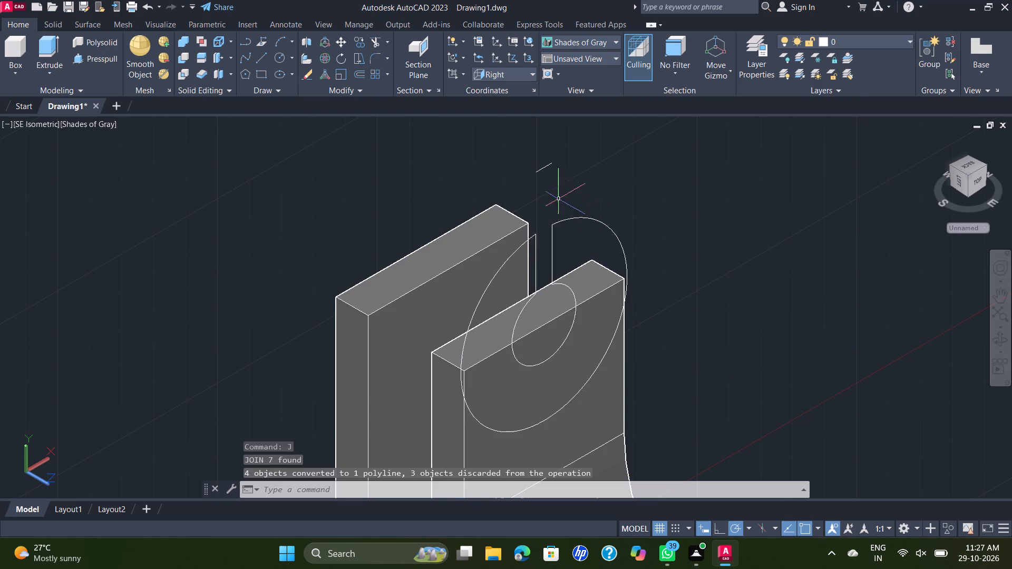
# Delete the leftover short line of the rectangle's top edge above the slotted ring.
pyautogui.click(542, 166)
pyautogui.press('Delete')
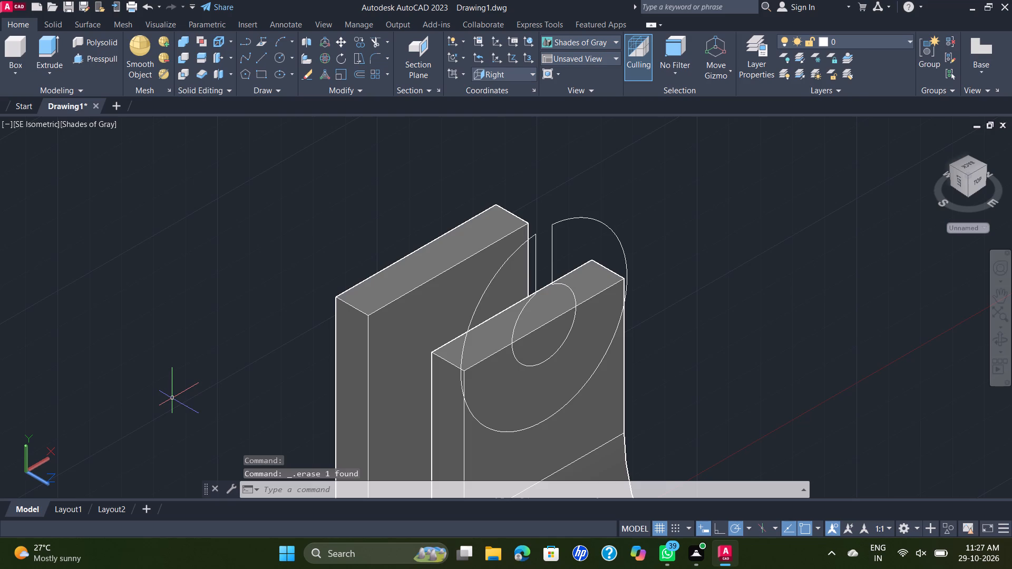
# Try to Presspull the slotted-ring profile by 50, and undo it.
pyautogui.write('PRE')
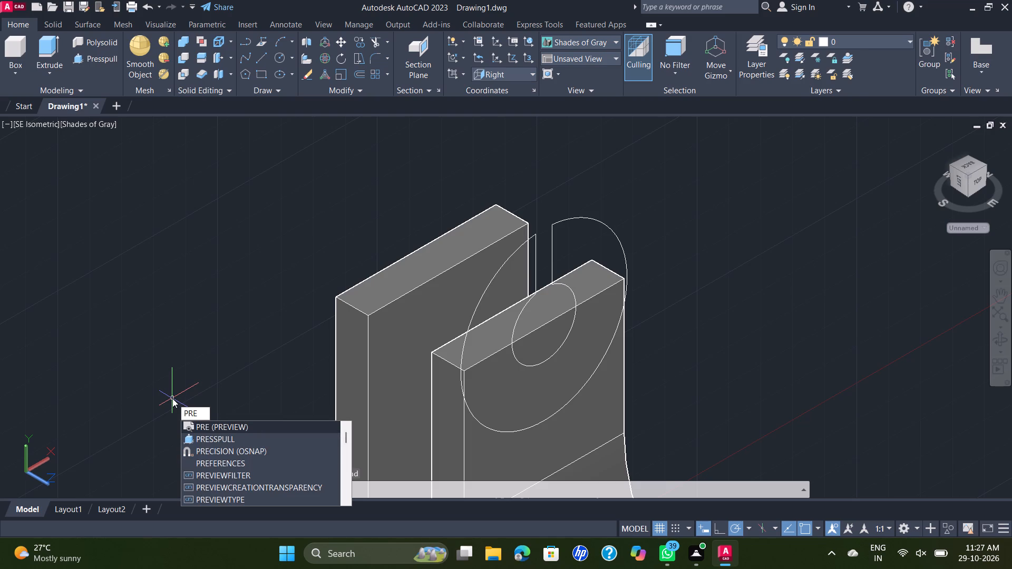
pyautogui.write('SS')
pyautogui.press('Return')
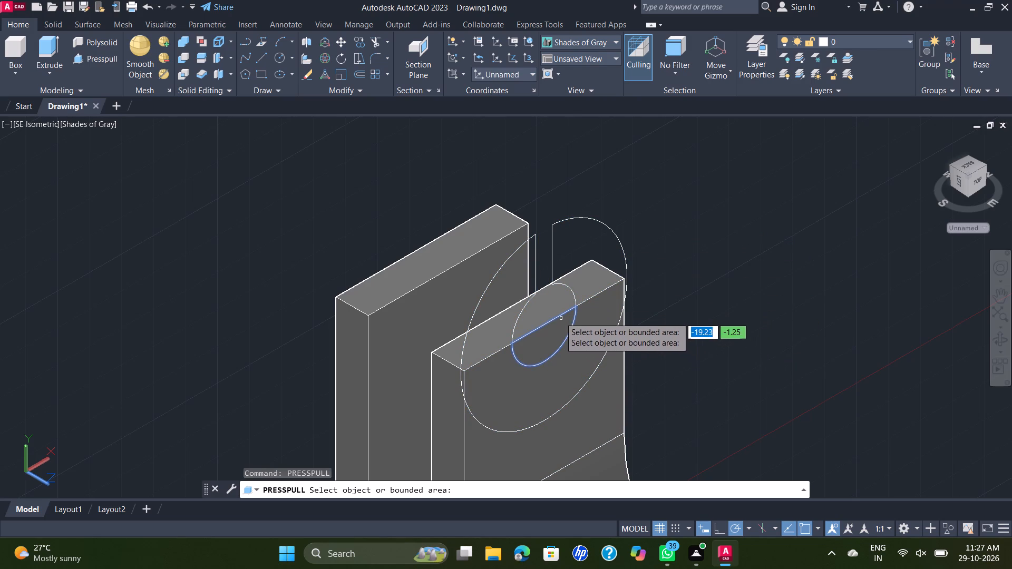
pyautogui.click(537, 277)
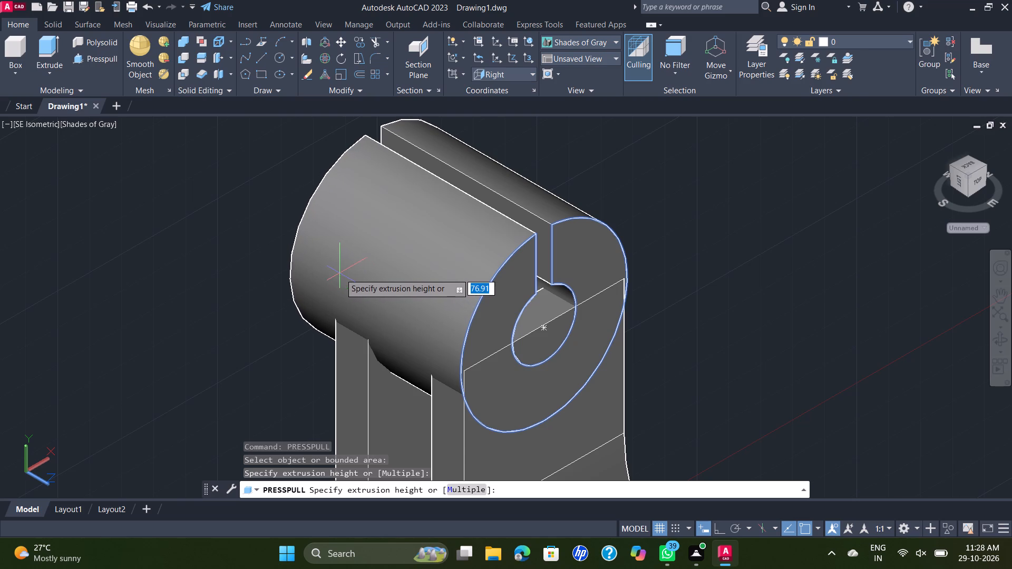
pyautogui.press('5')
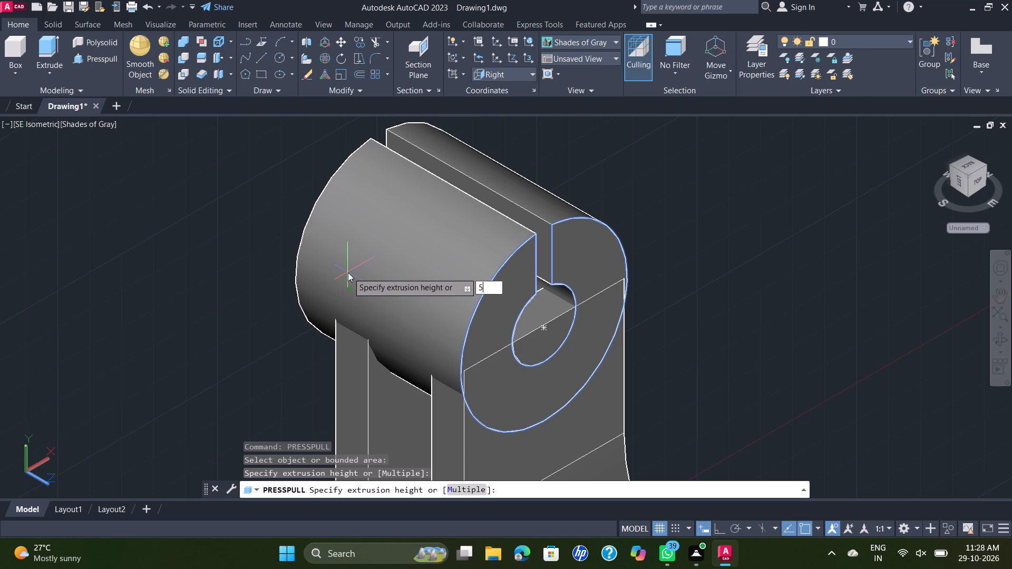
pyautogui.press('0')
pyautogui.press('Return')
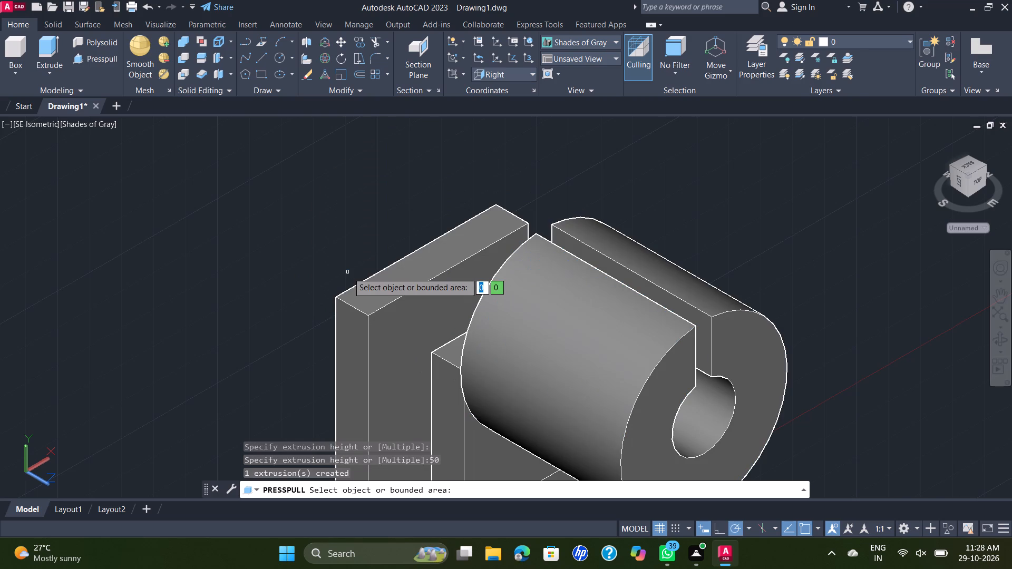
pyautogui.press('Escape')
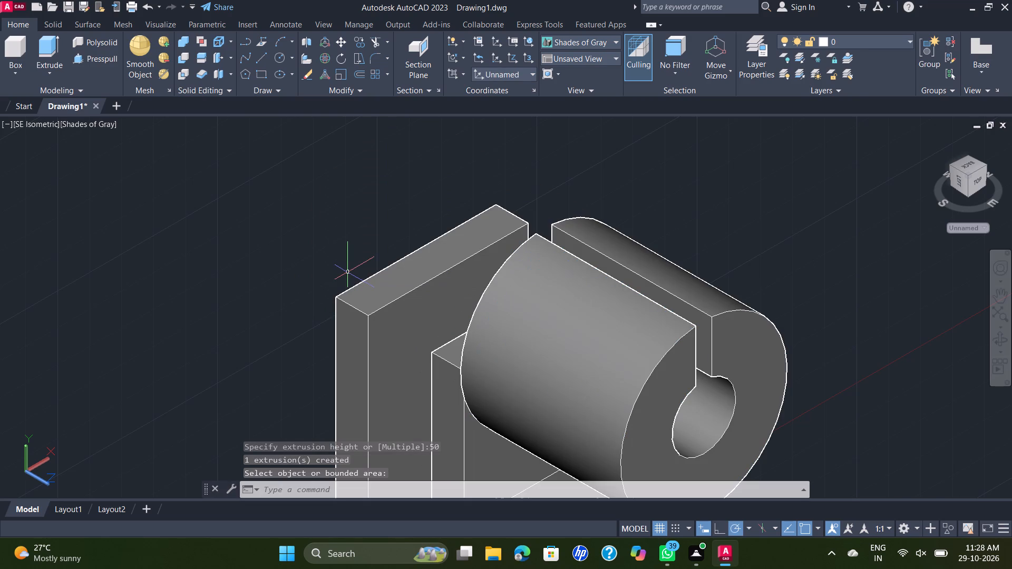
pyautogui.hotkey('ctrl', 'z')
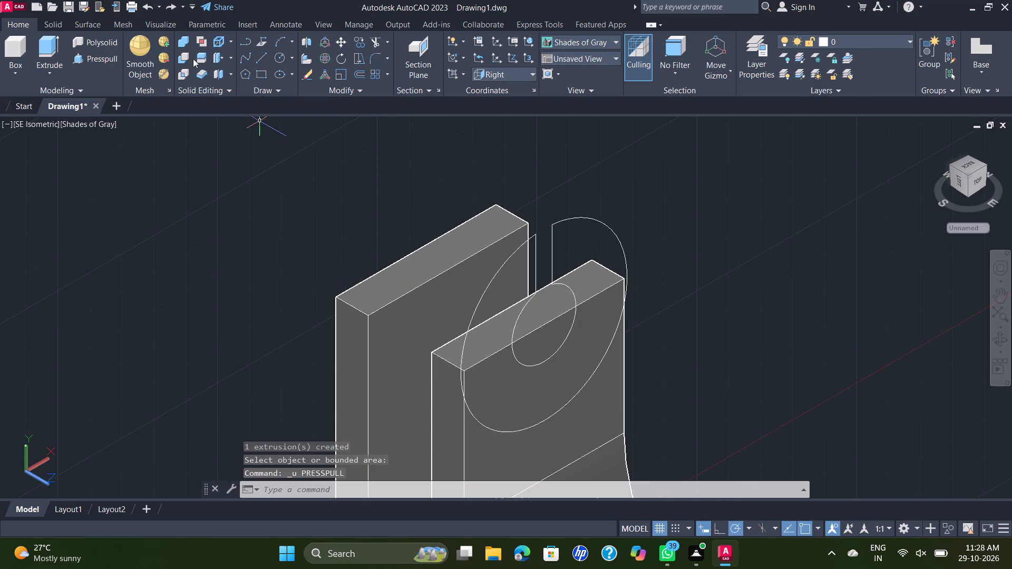
# Presspull the slotted-ring profile by -50, back across both uprights.
pyautogui.click(106, 55)
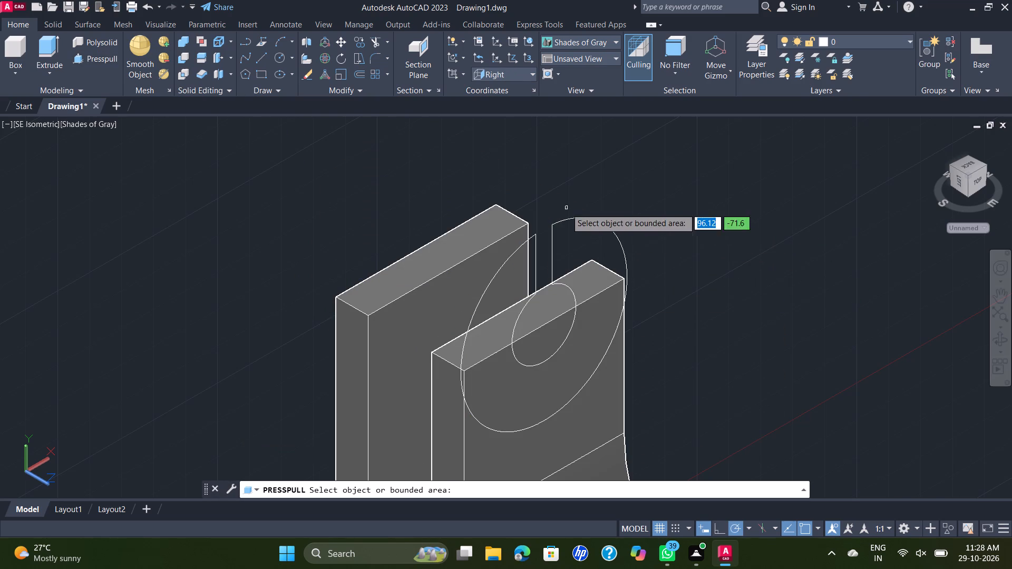
pyautogui.click(562, 223)
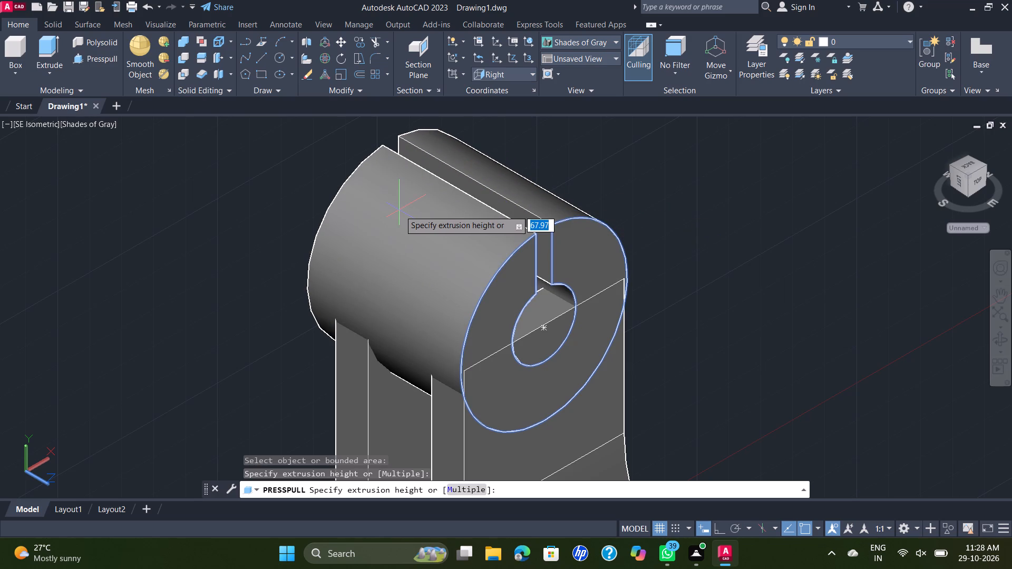
pyautogui.write('-50')
pyautogui.press('Return')
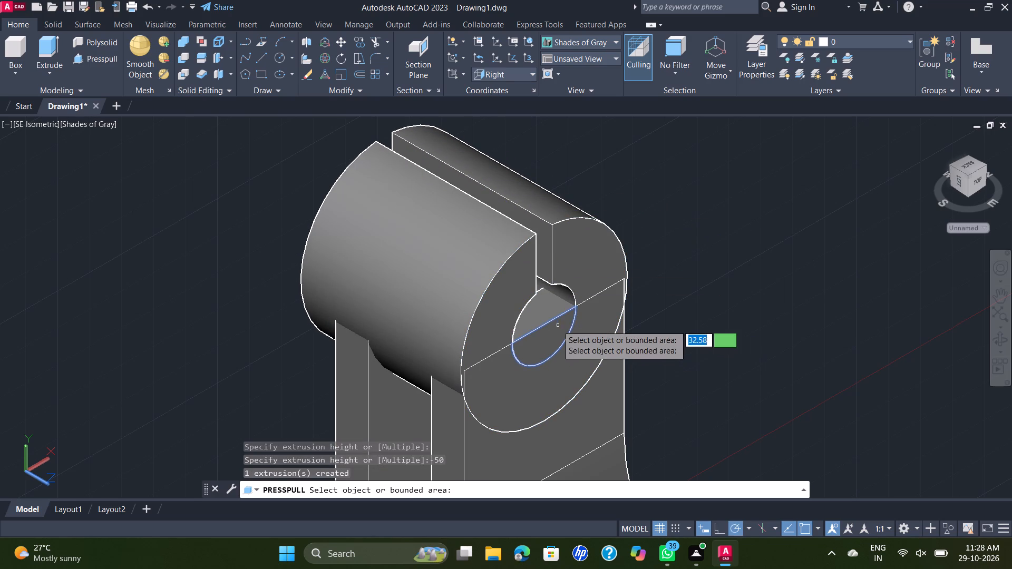
# Presspull the upright face area inside the small circle backward to clear the slotted cylinder's bore.
pyautogui.click(559, 324)
pyautogui.click(297, 264)
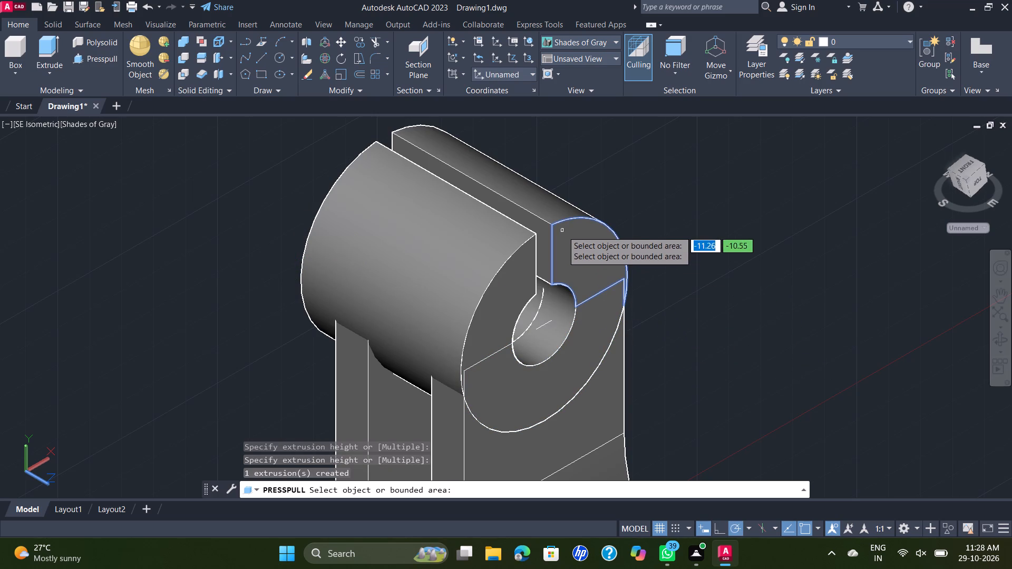
# Presspull the front slotted-ring face of the cylindrical clamp outward by 10.
pyautogui.click(531, 240)
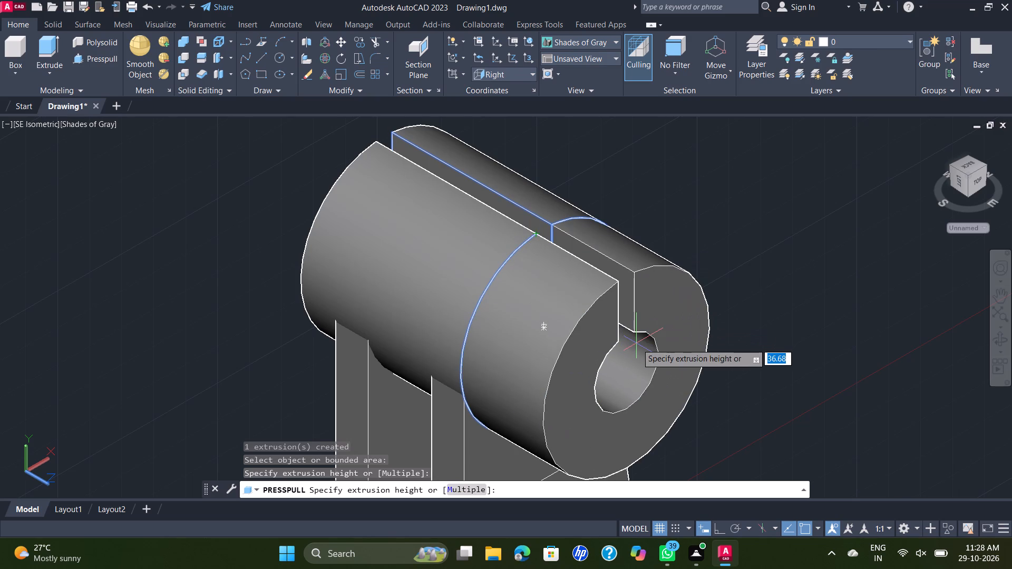
pyautogui.write('10')
pyautogui.press('Return')
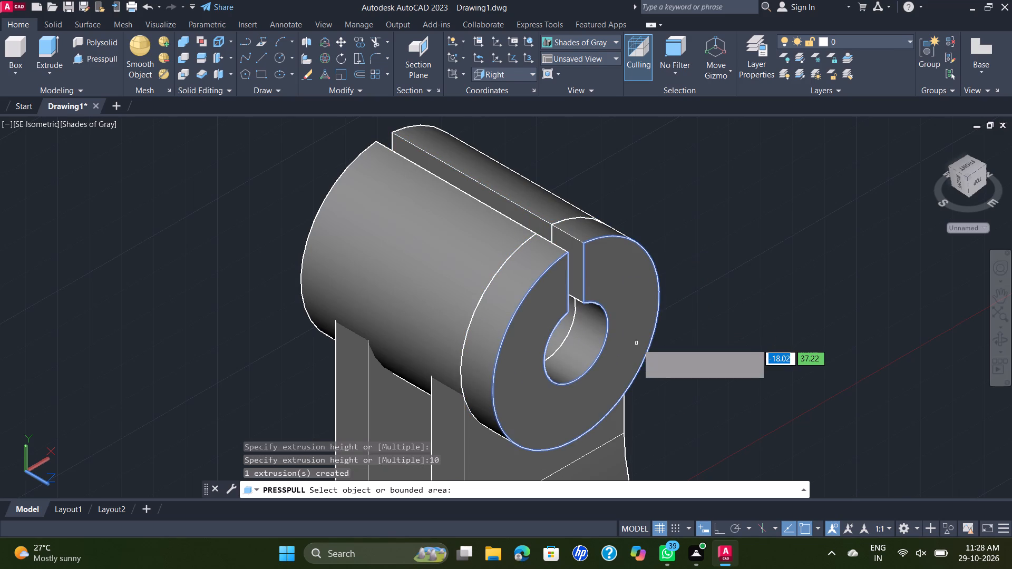
pyautogui.press('Escape')
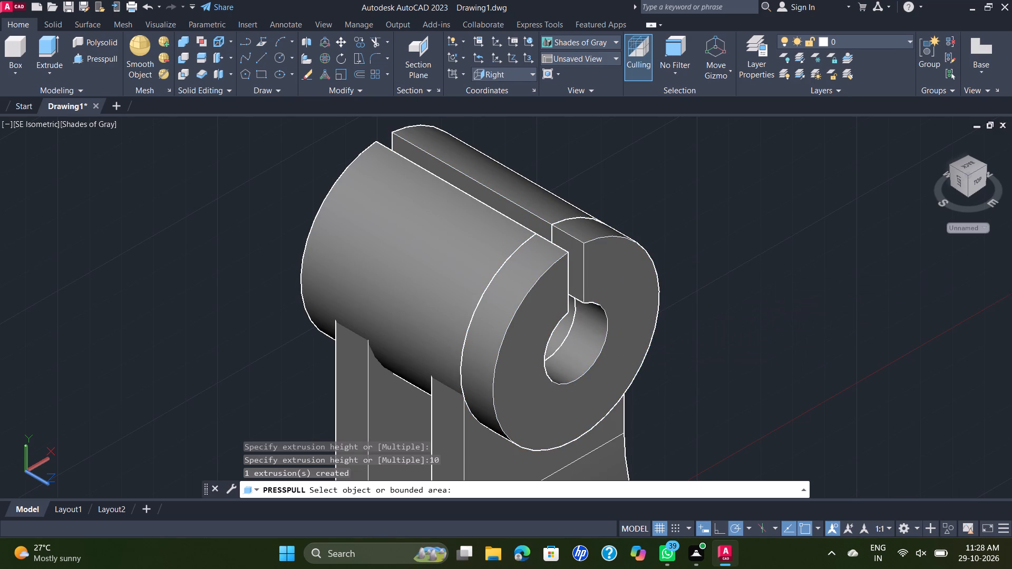
# Switch the viewport to the Front view, with empty space beside the part.
pyautogui.scroll(-4, 752, 270)
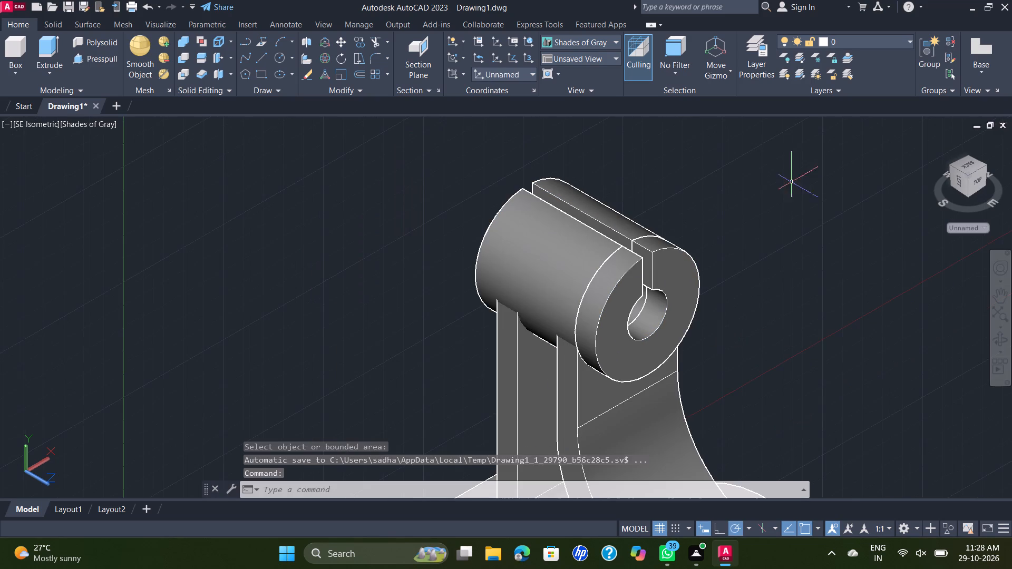
pyautogui.scroll(-1, 784, 195)
pyautogui.moveTo(779, 263); pyautogui.dragTo(762, 237, button='middle')
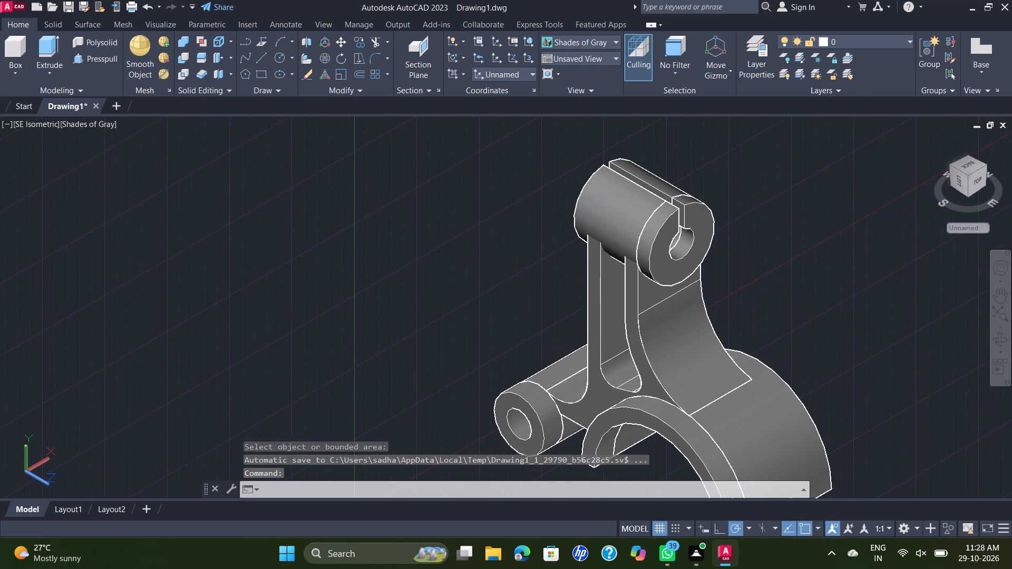
pyautogui.moveTo(841, 292); pyautogui.dragTo(749, 256, button='middle')
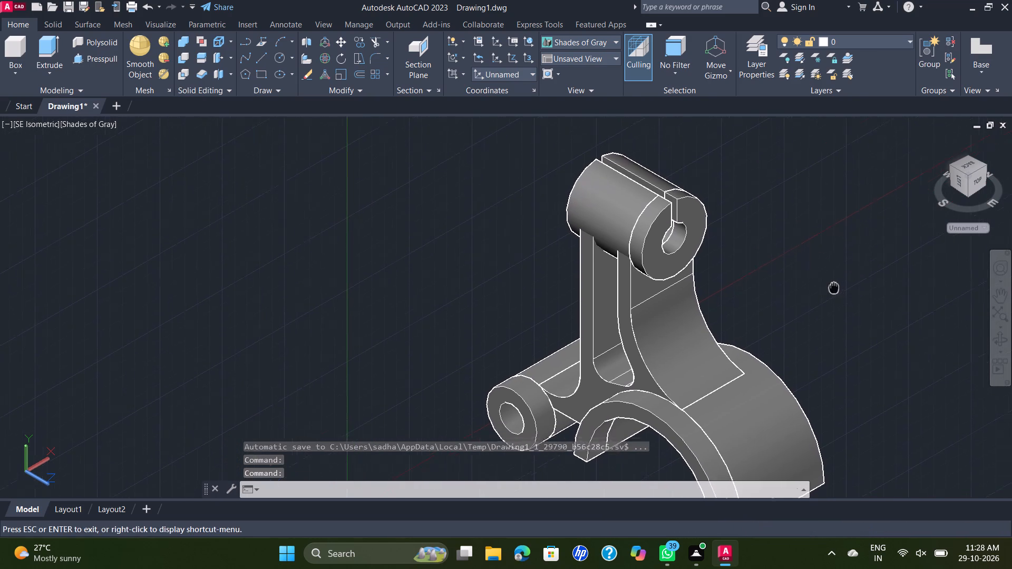
pyautogui.moveTo(749, 256); pyautogui.dragTo(718, 244, button='middle')
pyautogui.moveTo(810, 262); pyautogui.dragTo(768, 297, button='middle')
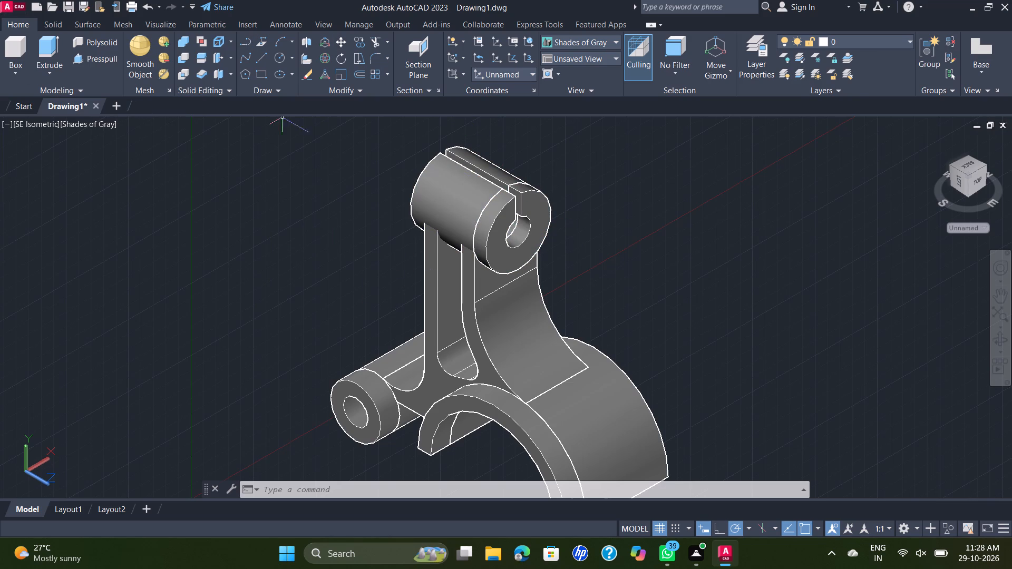
pyautogui.click(40, 122)
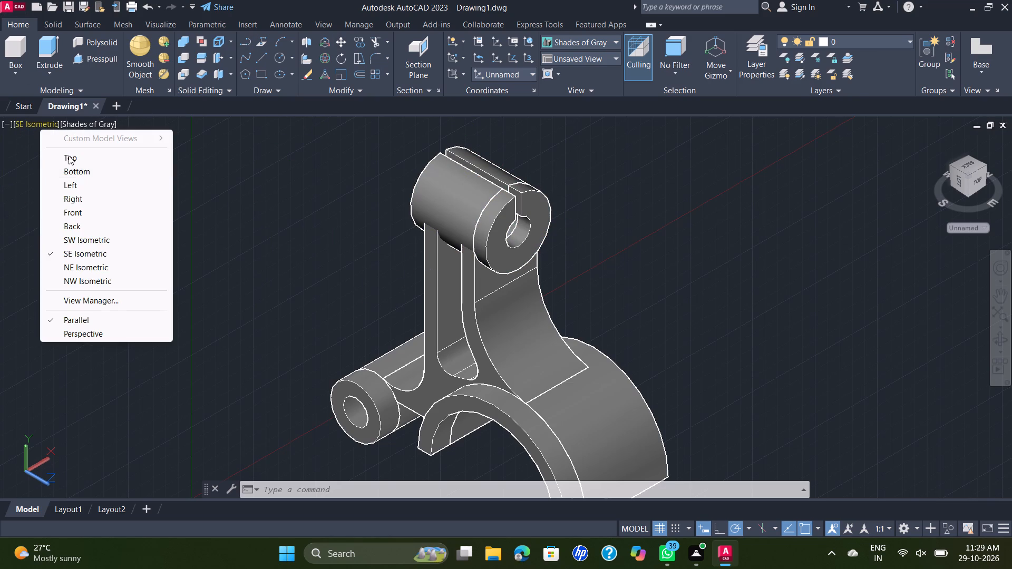
pyautogui.click(103, 210)
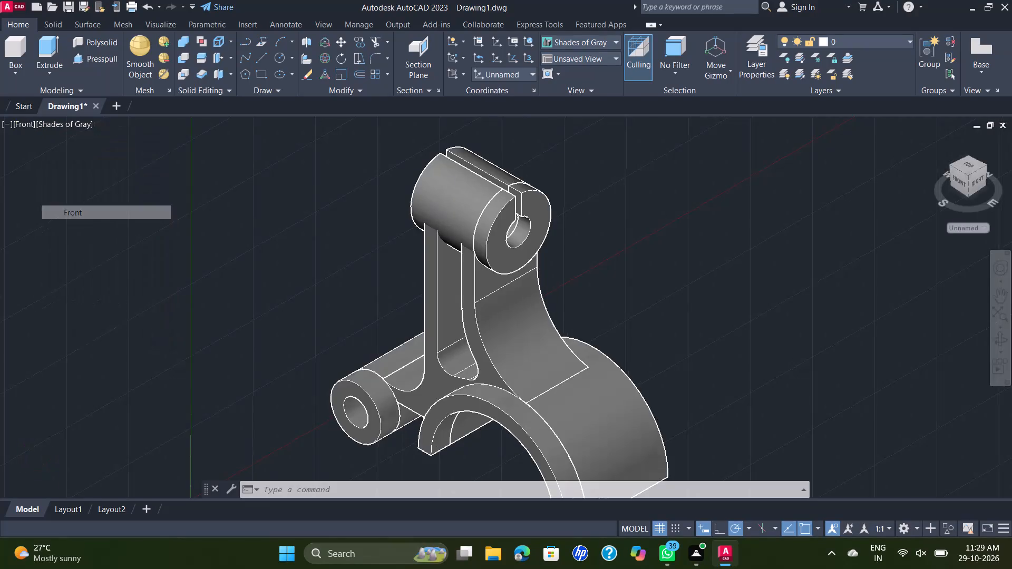
pyautogui.scroll(-1, 736, 164)
pyautogui.moveTo(736, 166); pyautogui.dragTo(423, 289, button='middle')
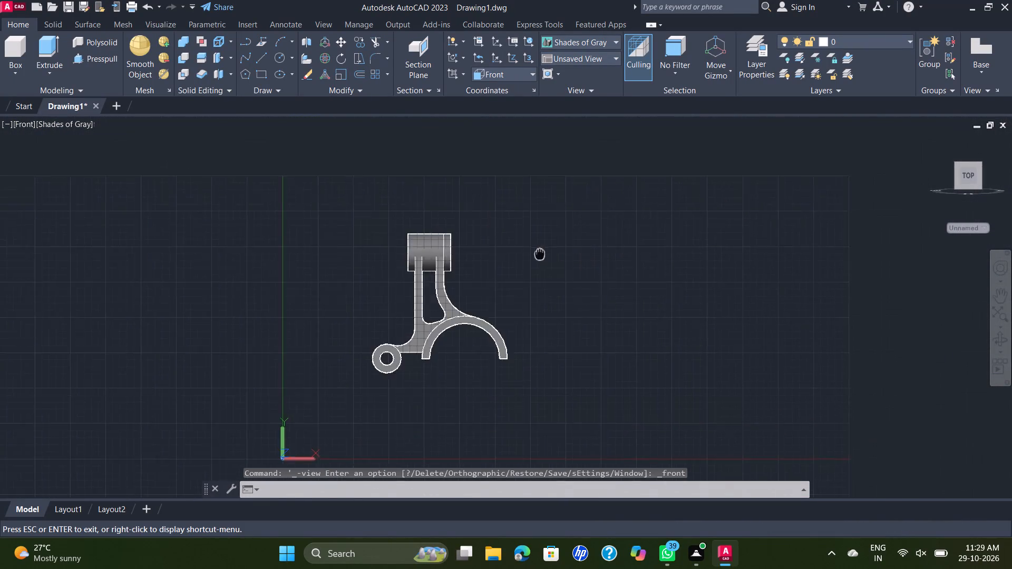
pyautogui.moveTo(423, 289); pyautogui.dragTo(308, 319, button='middle')
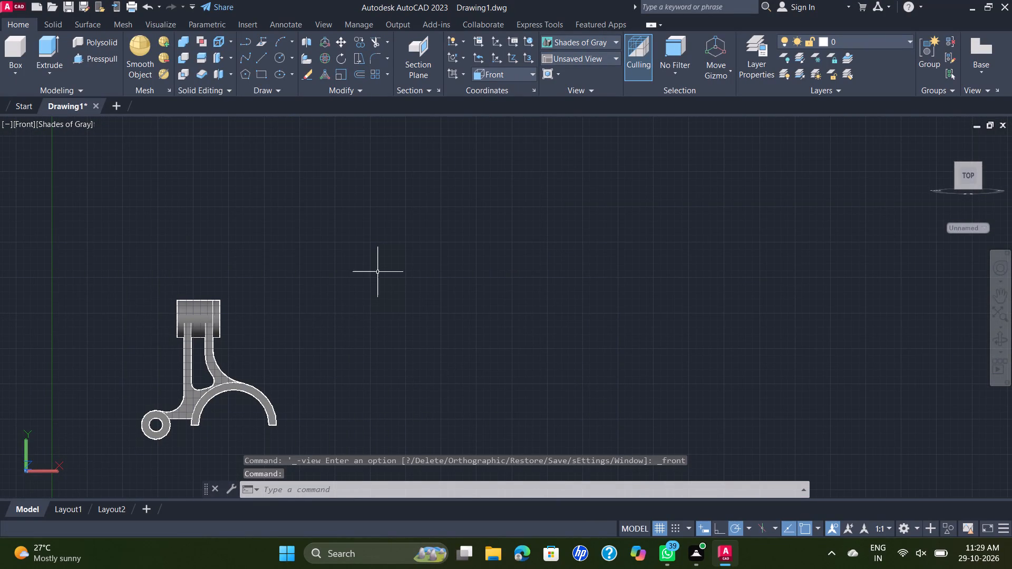
pyautogui.scroll(1, 364, 322)
pyautogui.moveTo(366, 321); pyautogui.dragTo(475, 269, button='middle')
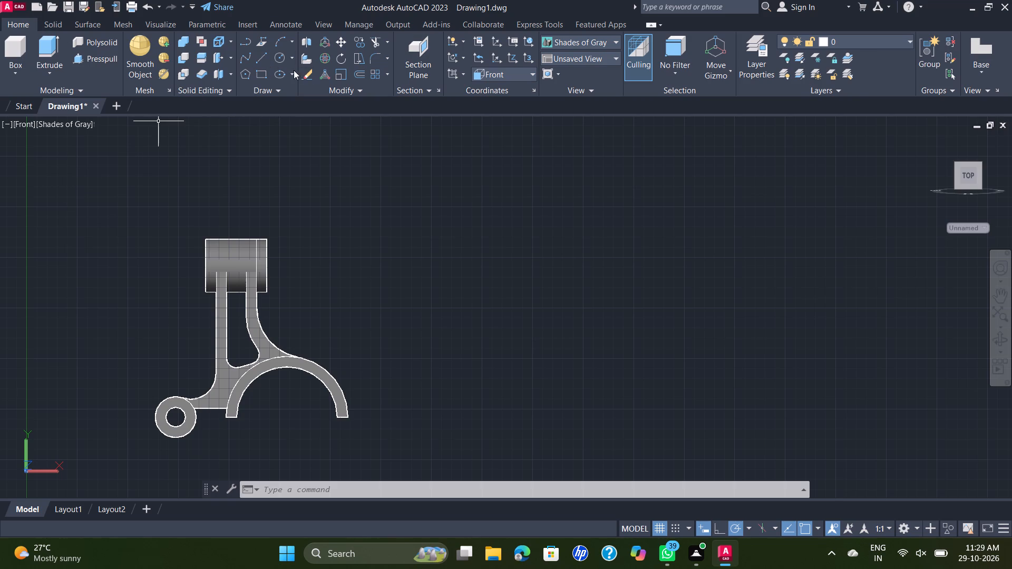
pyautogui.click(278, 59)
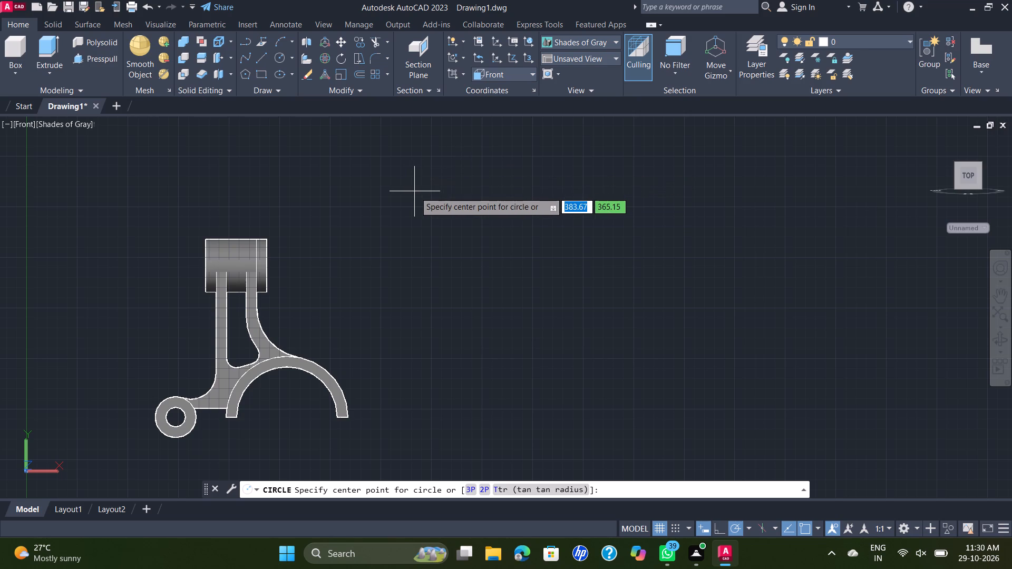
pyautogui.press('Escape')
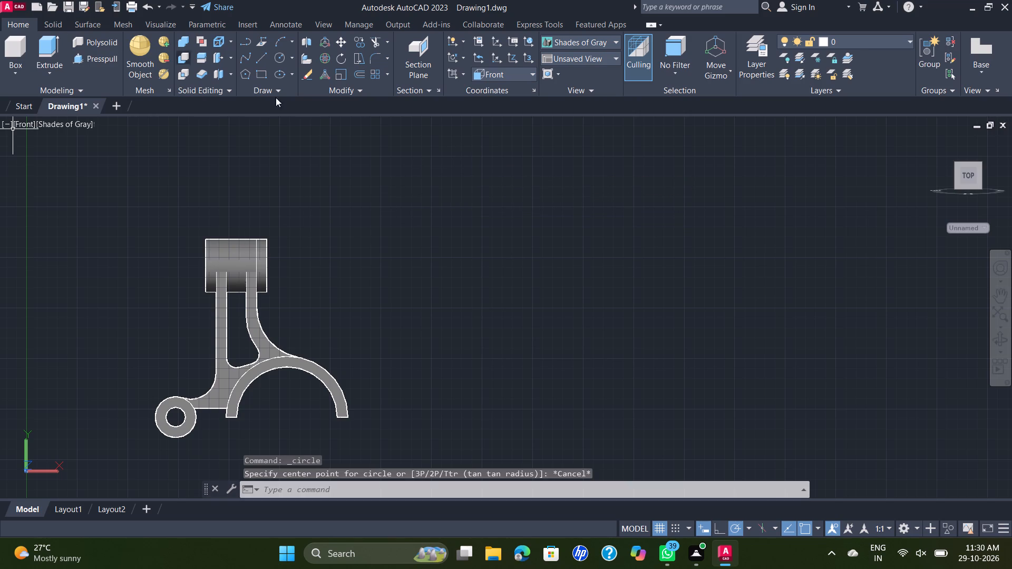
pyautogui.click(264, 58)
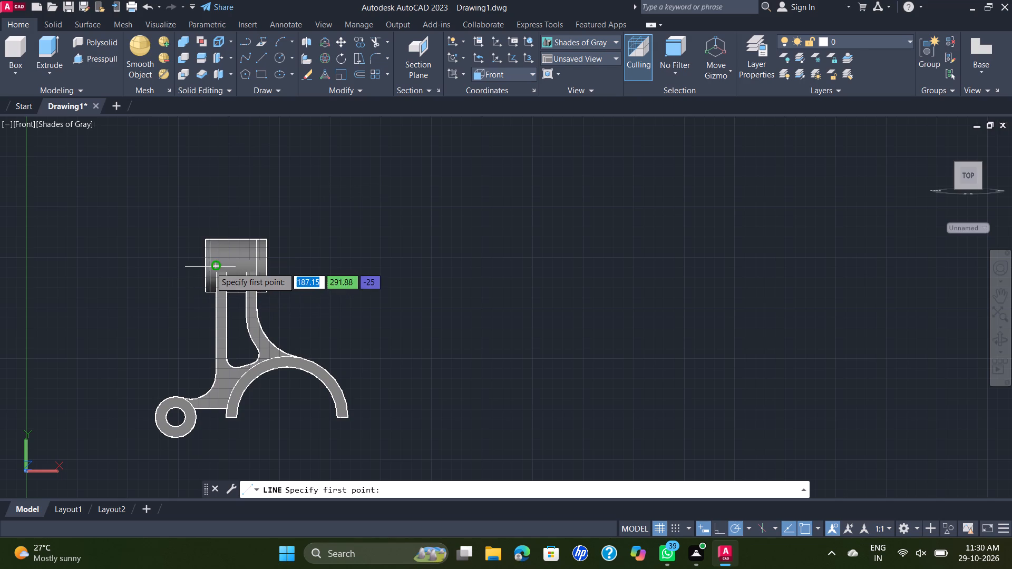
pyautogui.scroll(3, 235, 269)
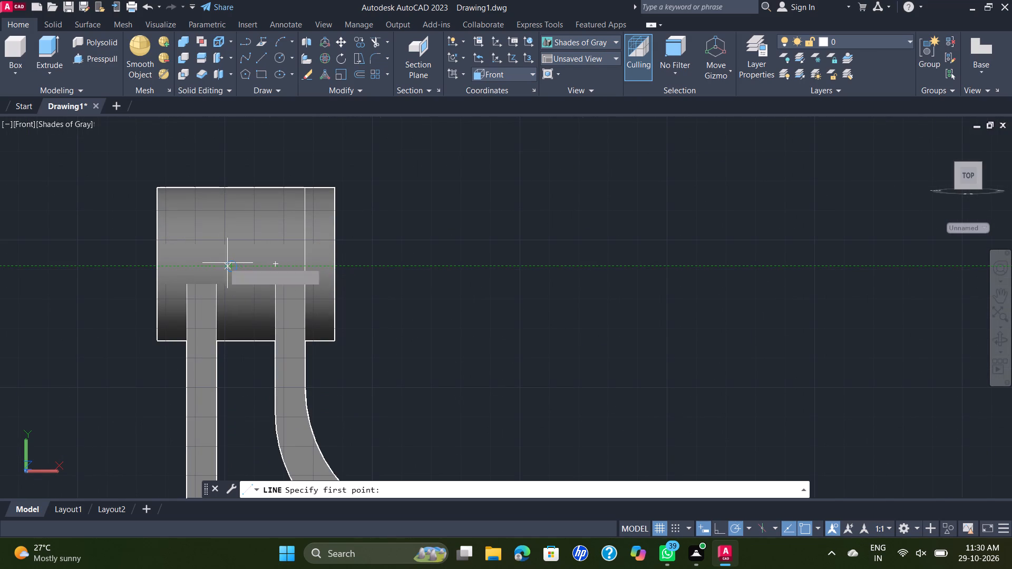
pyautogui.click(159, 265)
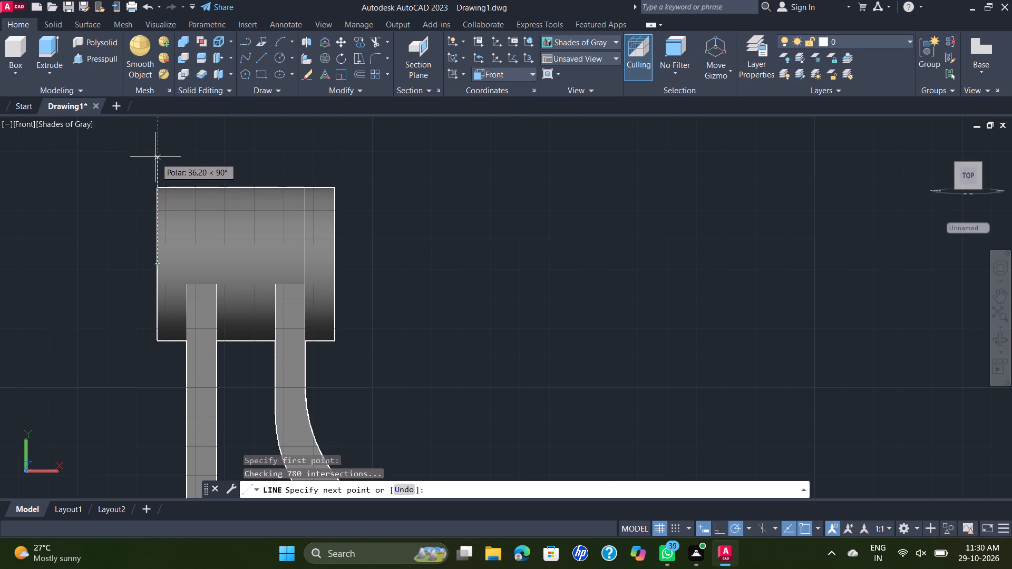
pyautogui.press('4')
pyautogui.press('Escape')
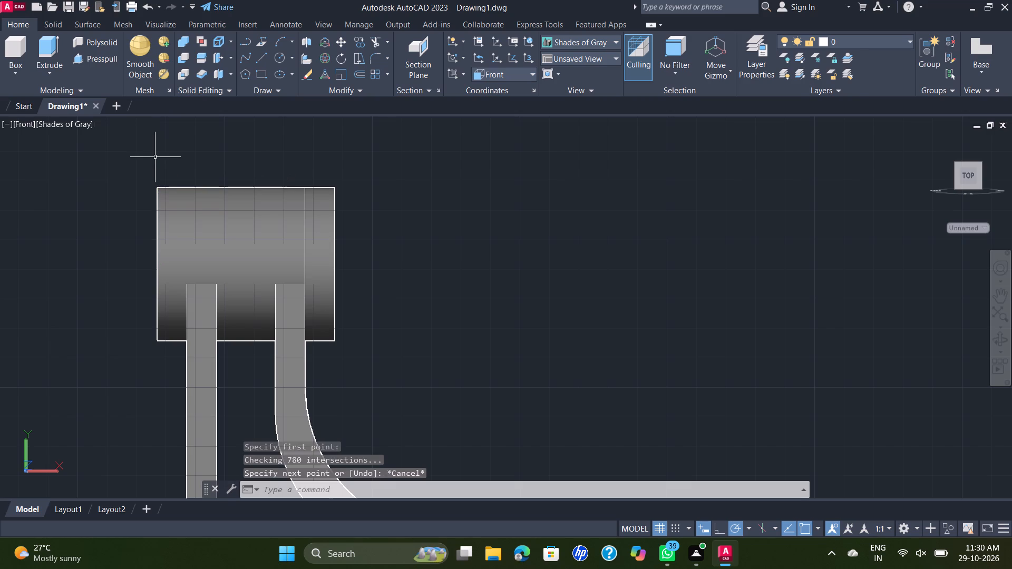
# Draw two concentric circles, radius 15 and diameter 15, in the empty space beside the slotted cylinder.
pyautogui.click(287, 56)
pyautogui.click(553, 215)
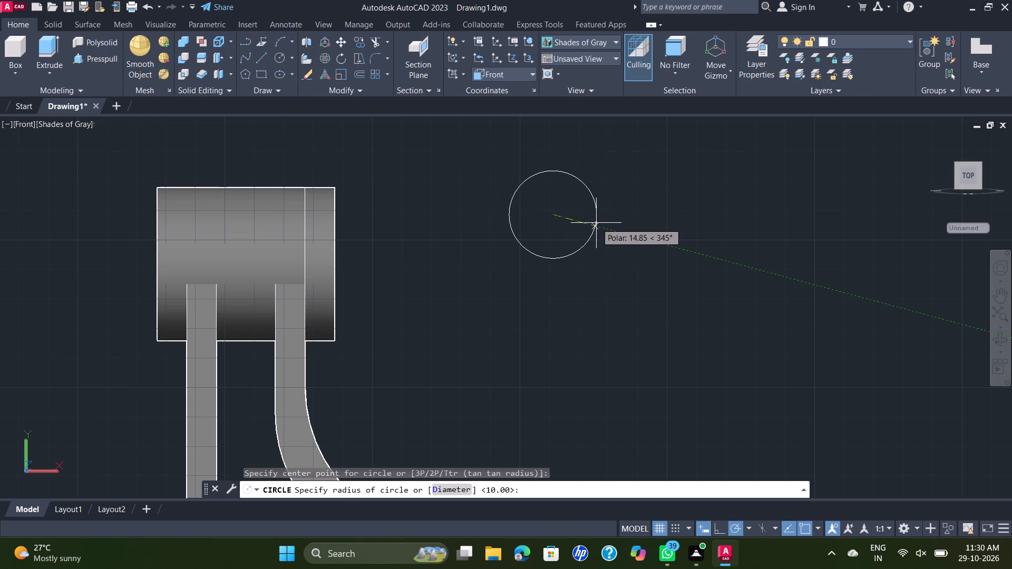
pyautogui.write('15')
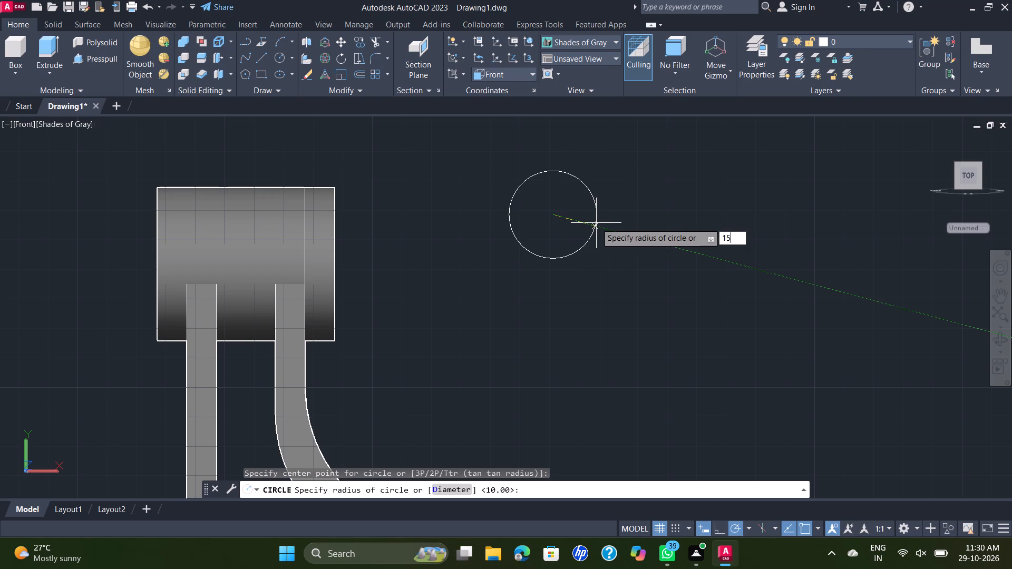
pyautogui.press('Return')
pyautogui.press('space')
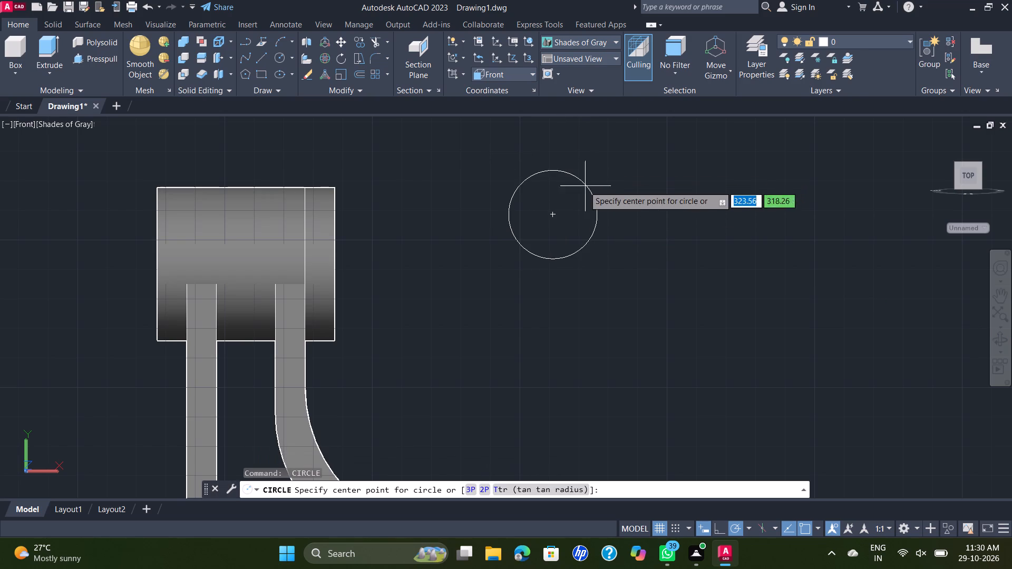
pyautogui.click(551, 216)
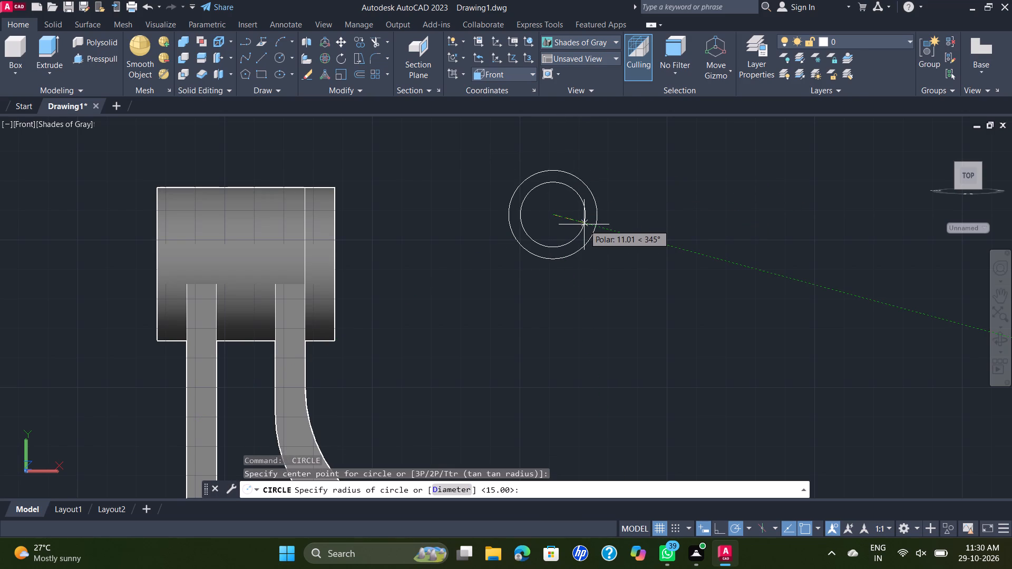
pyautogui.press('d')
pyautogui.press('Return')
pyautogui.write('15')
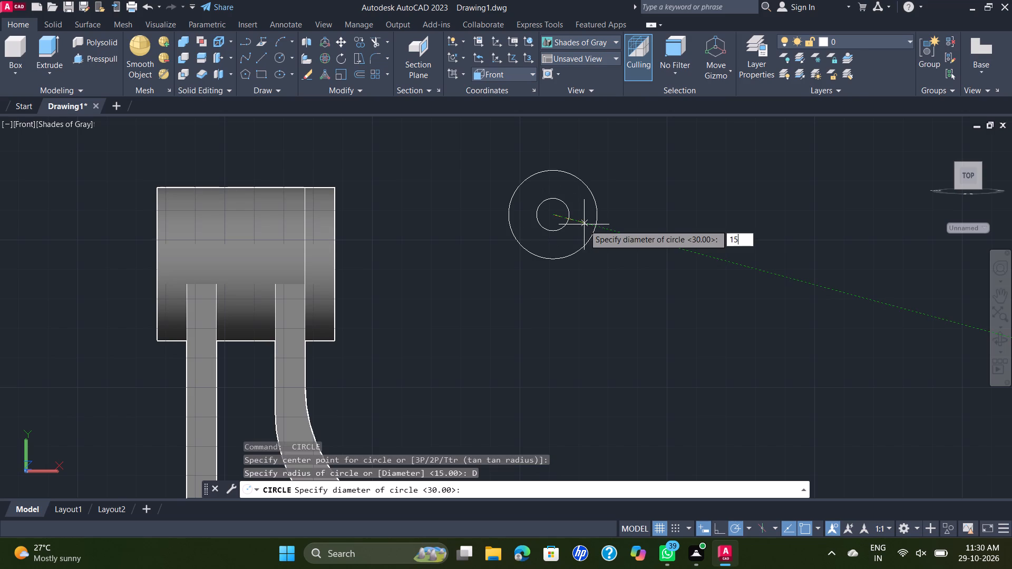
pyautogui.press('Return')
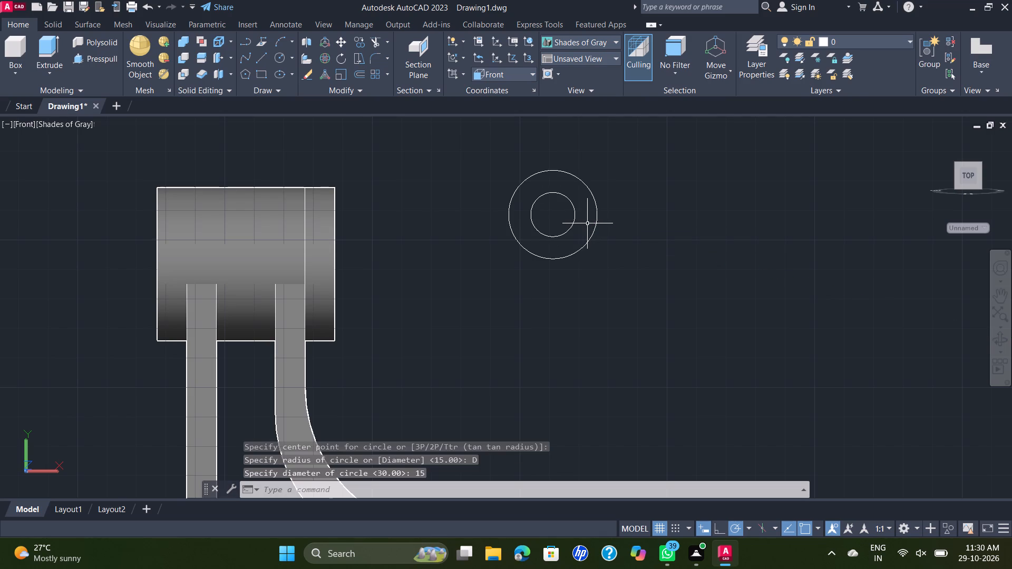
# Set the viewport's visual style to 2D Wireframe.
pyautogui.scroll(-1, 587, 212)
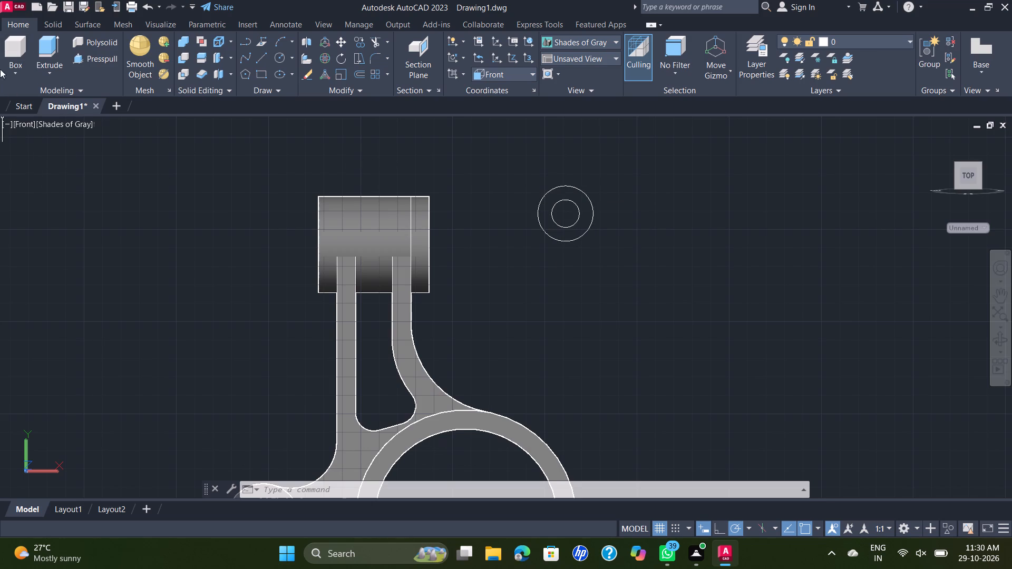
pyautogui.click(23, 122)
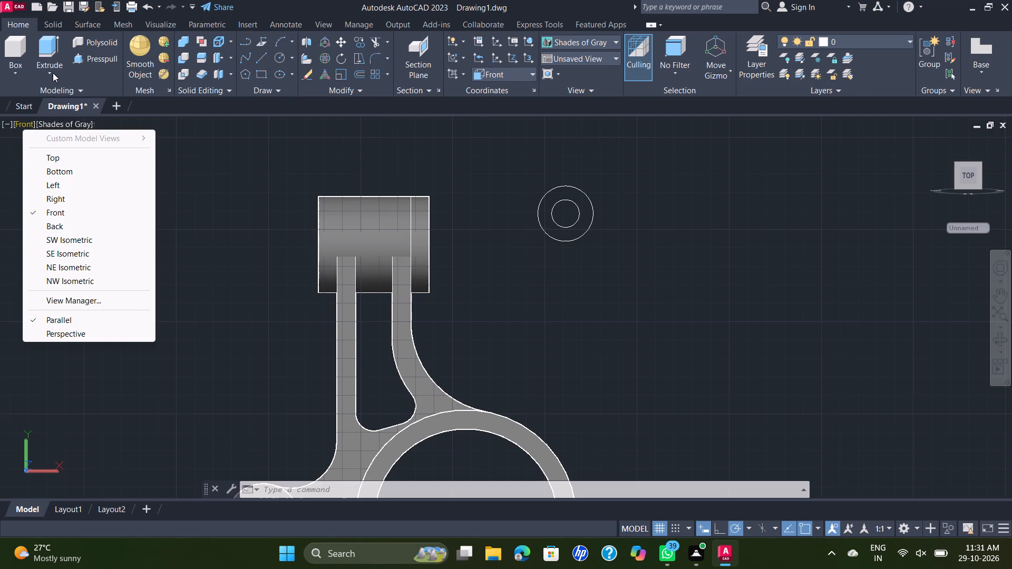
pyautogui.click(78, 126)
pyautogui.click(79, 126)
pyautogui.click(77, 126)
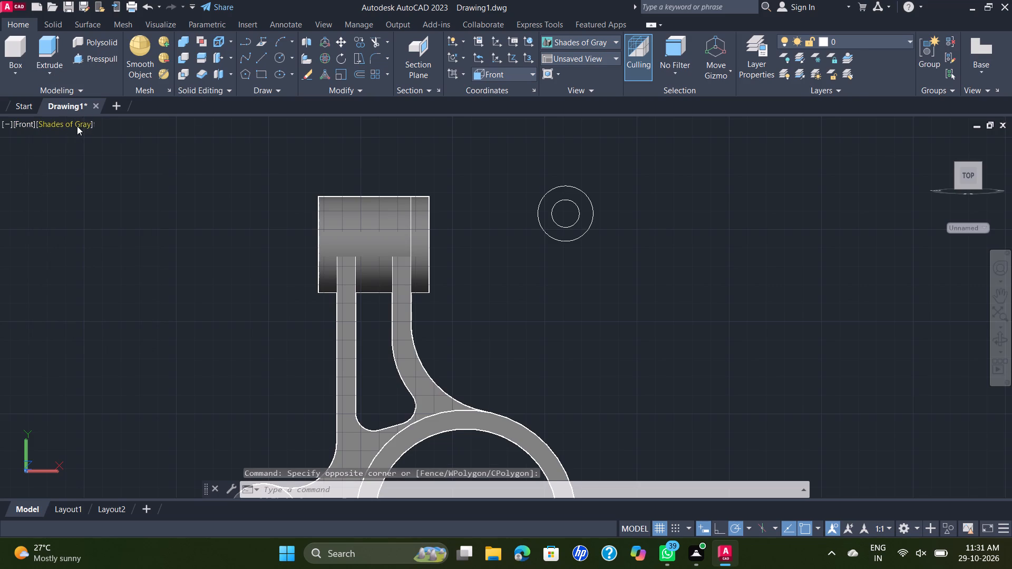
pyautogui.click(142, 160)
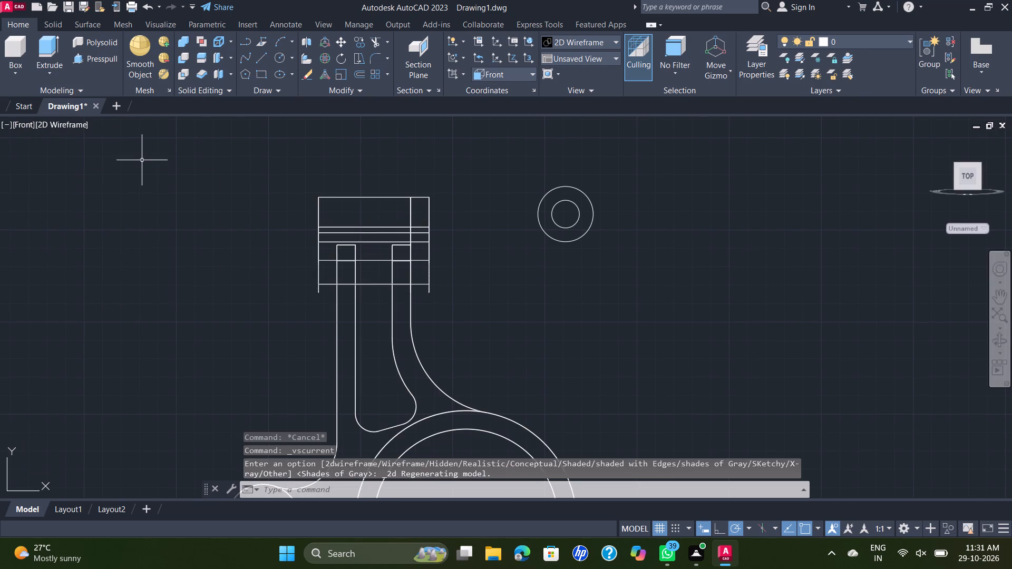
pyautogui.click(28, 124)
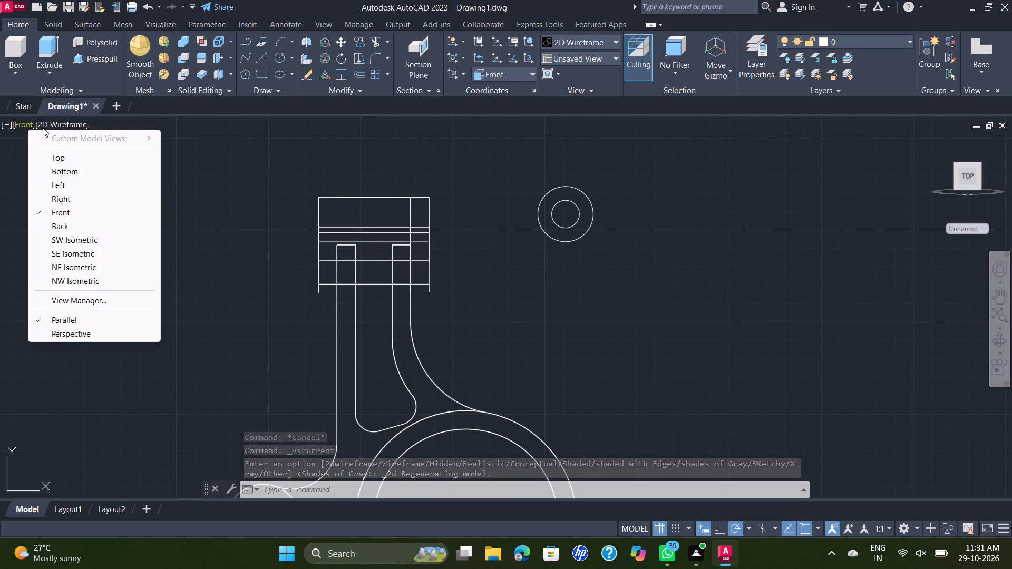
pyautogui.press('Escape')
# Delete the short leftover line at the centre of the slotted cylinder's bore.
pyautogui.keyDown('shift'); pyautogui.moveTo(197, 164); pyautogui.dragTo(312, 201, button='middle'); pyautogui.keyUp('shift')
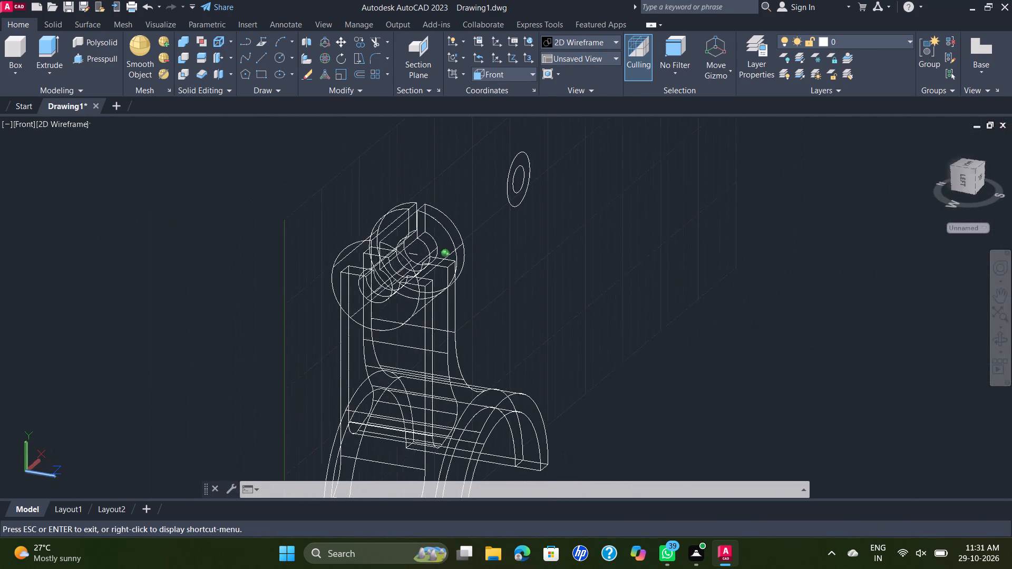
pyautogui.keyDown('shift'); pyautogui.moveTo(312, 201); pyautogui.dragTo(314, 200, button='middle'); pyautogui.keyUp('shift')
pyautogui.scroll(2, 397, 246)
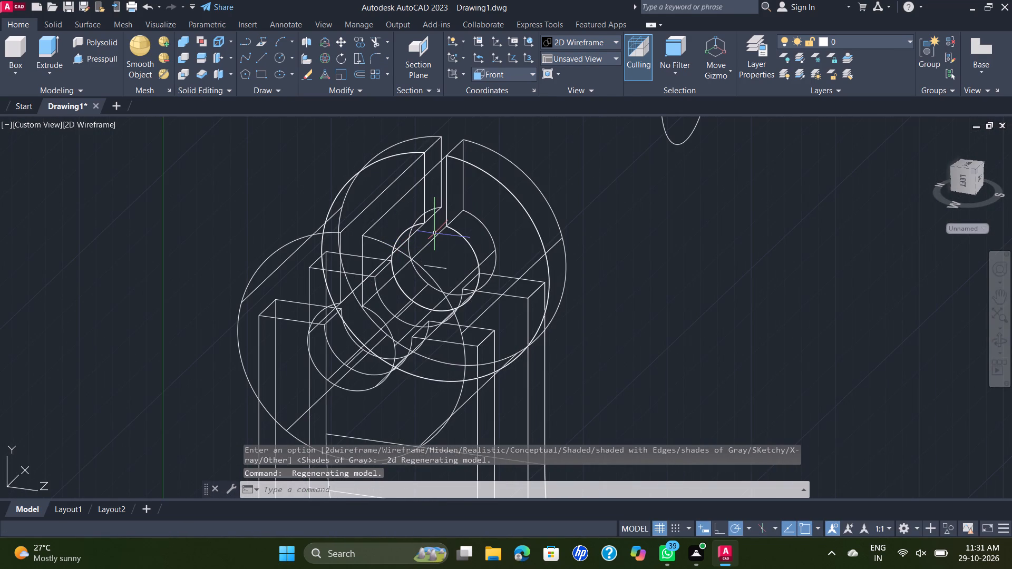
pyautogui.scroll(1, 441, 239)
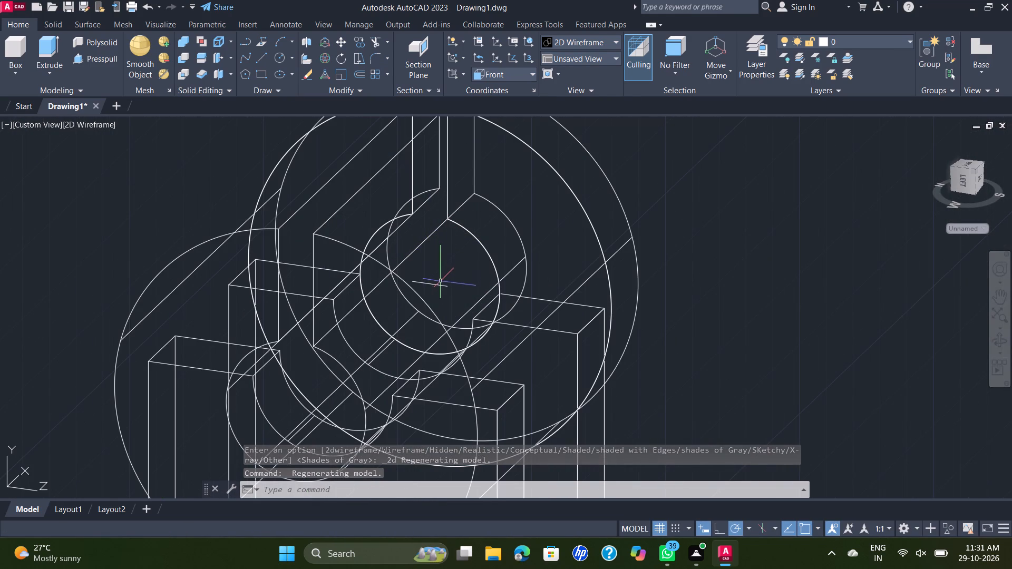
pyautogui.click(444, 288)
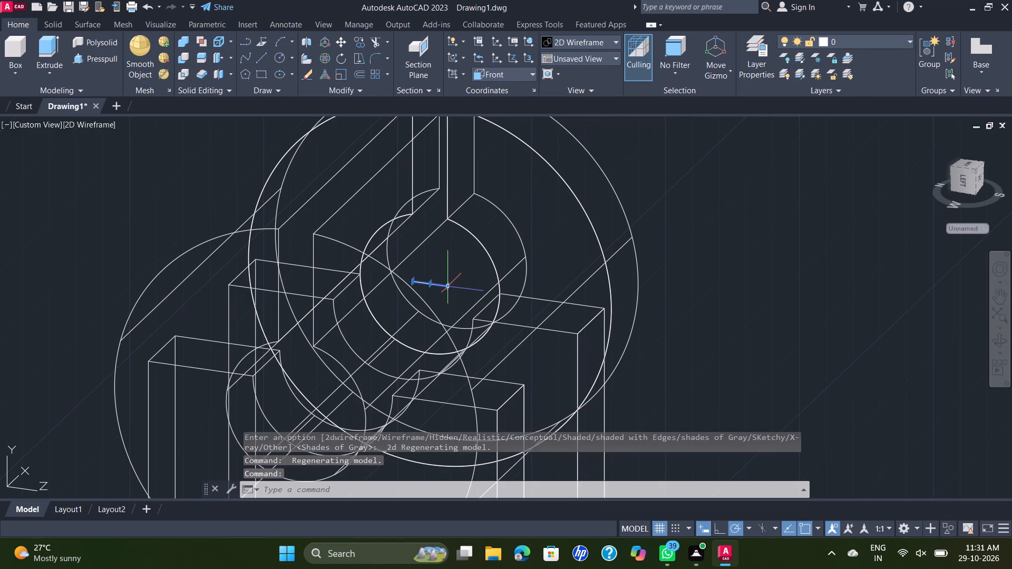
pyautogui.press('Delete')
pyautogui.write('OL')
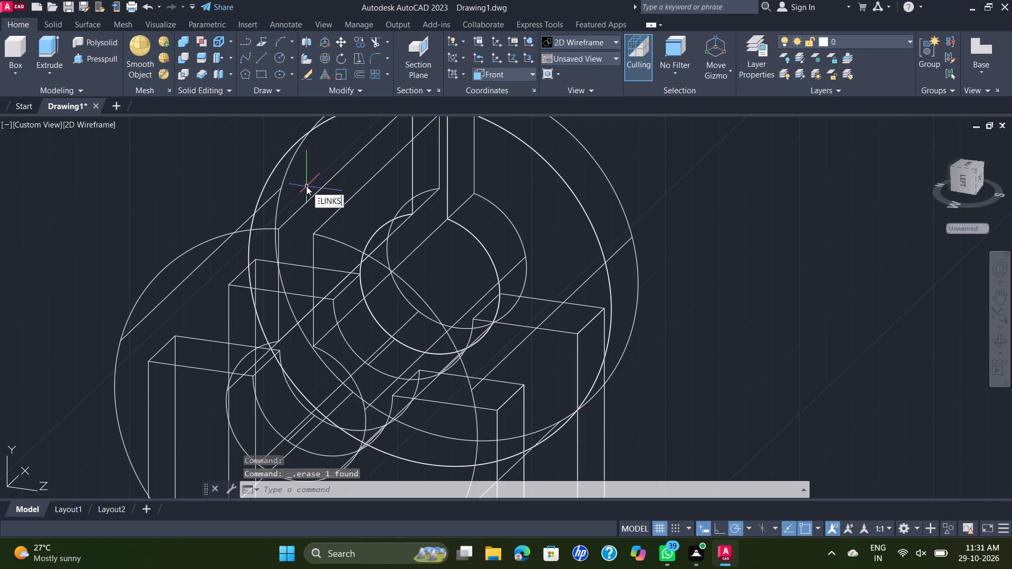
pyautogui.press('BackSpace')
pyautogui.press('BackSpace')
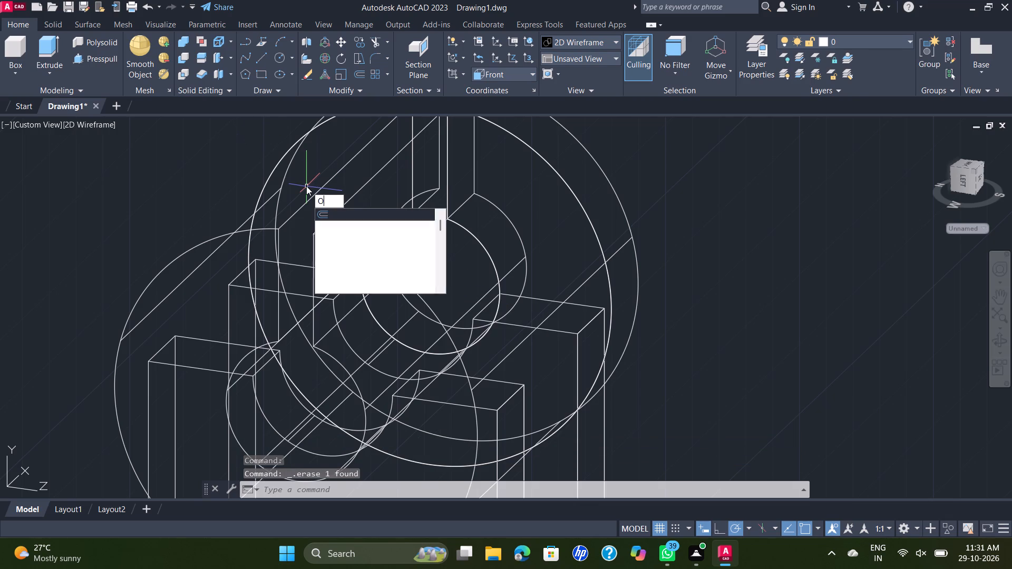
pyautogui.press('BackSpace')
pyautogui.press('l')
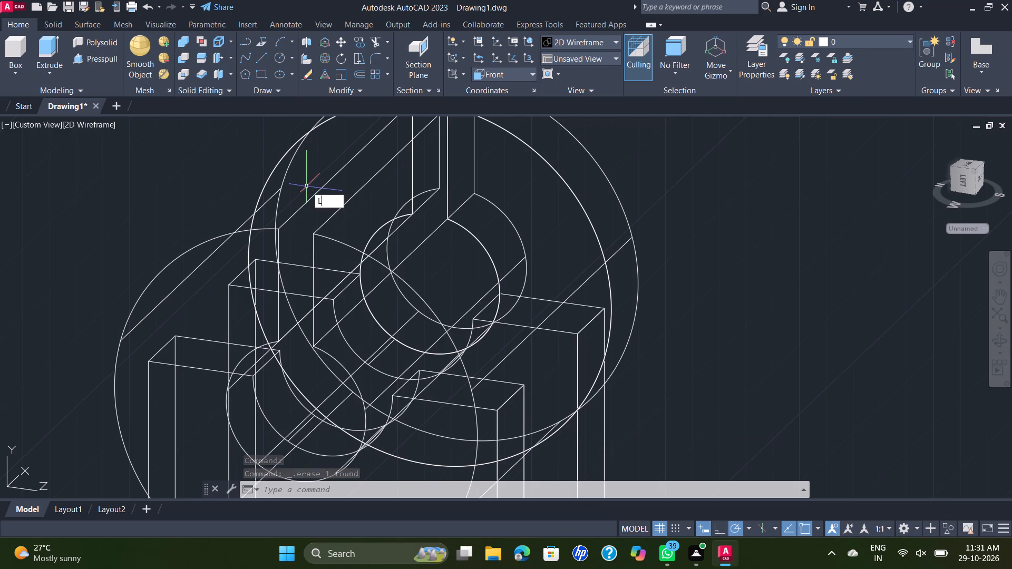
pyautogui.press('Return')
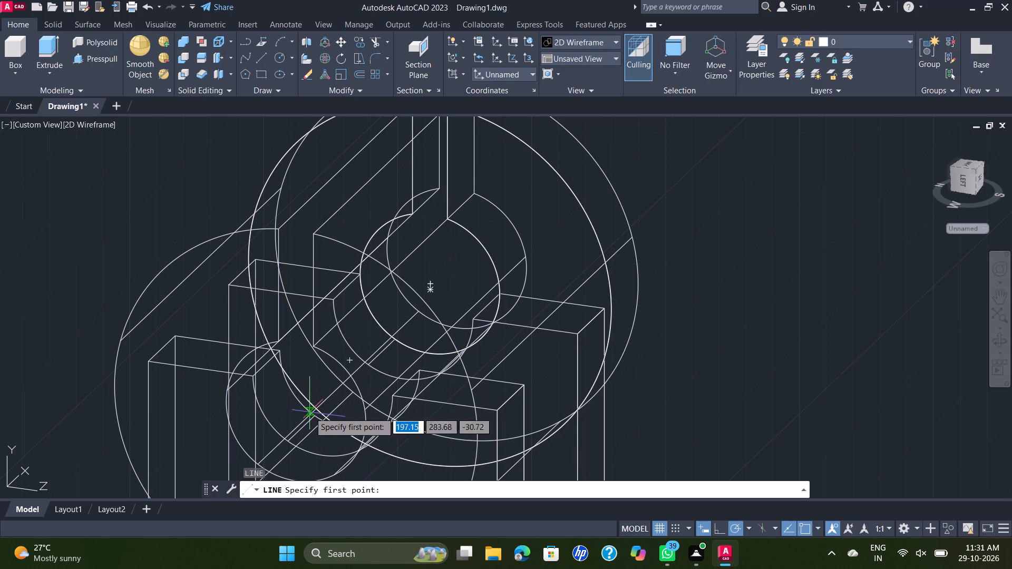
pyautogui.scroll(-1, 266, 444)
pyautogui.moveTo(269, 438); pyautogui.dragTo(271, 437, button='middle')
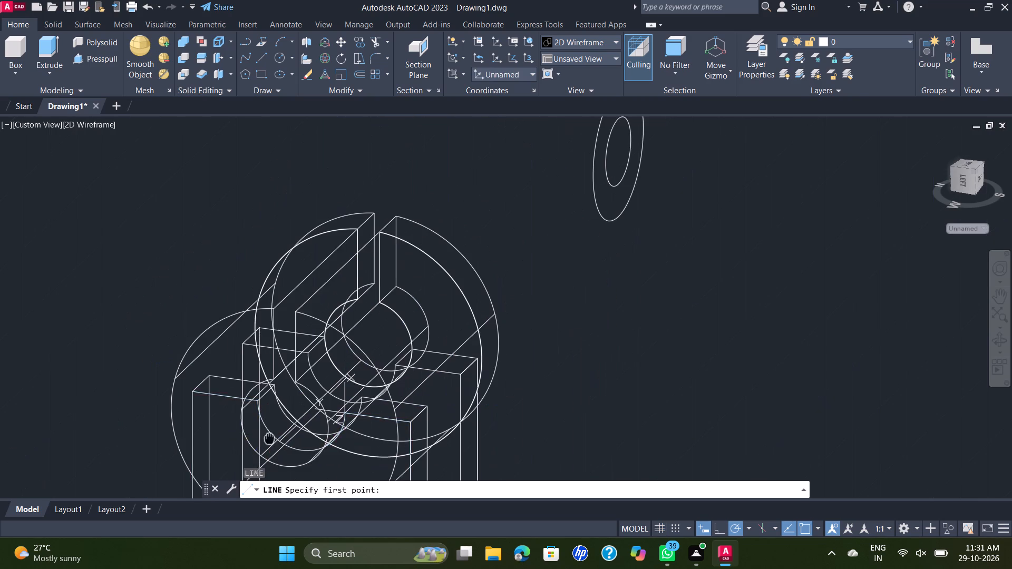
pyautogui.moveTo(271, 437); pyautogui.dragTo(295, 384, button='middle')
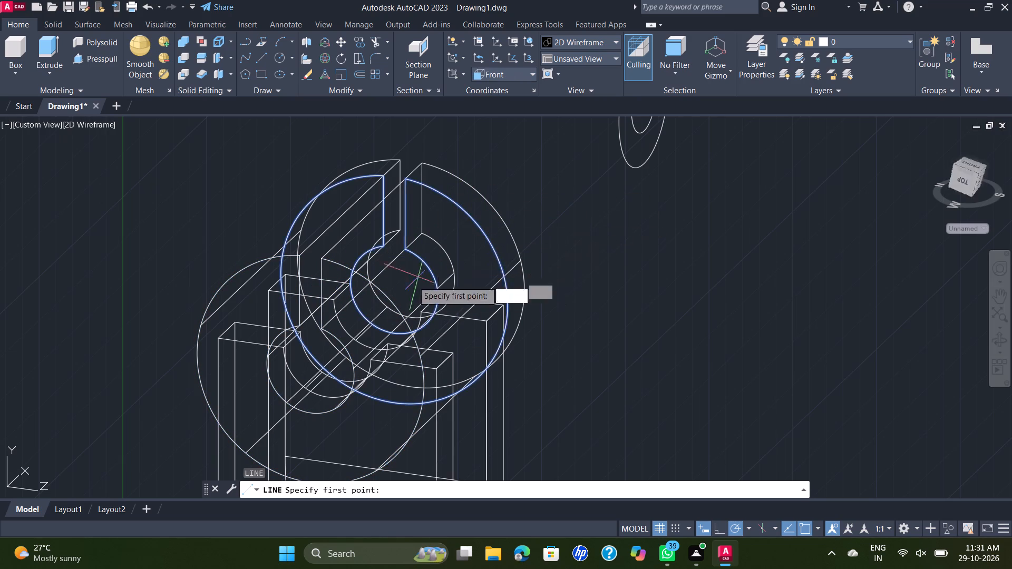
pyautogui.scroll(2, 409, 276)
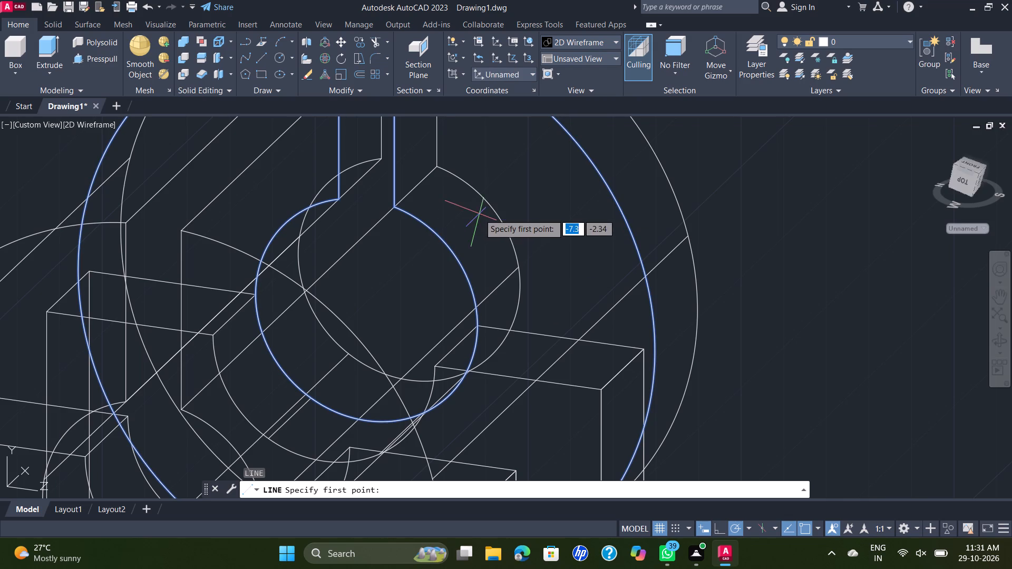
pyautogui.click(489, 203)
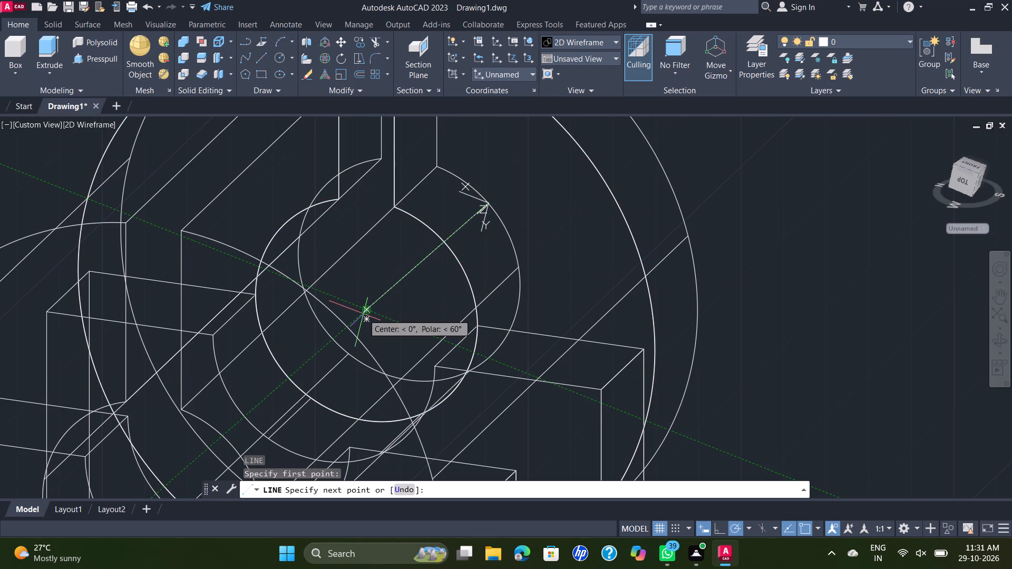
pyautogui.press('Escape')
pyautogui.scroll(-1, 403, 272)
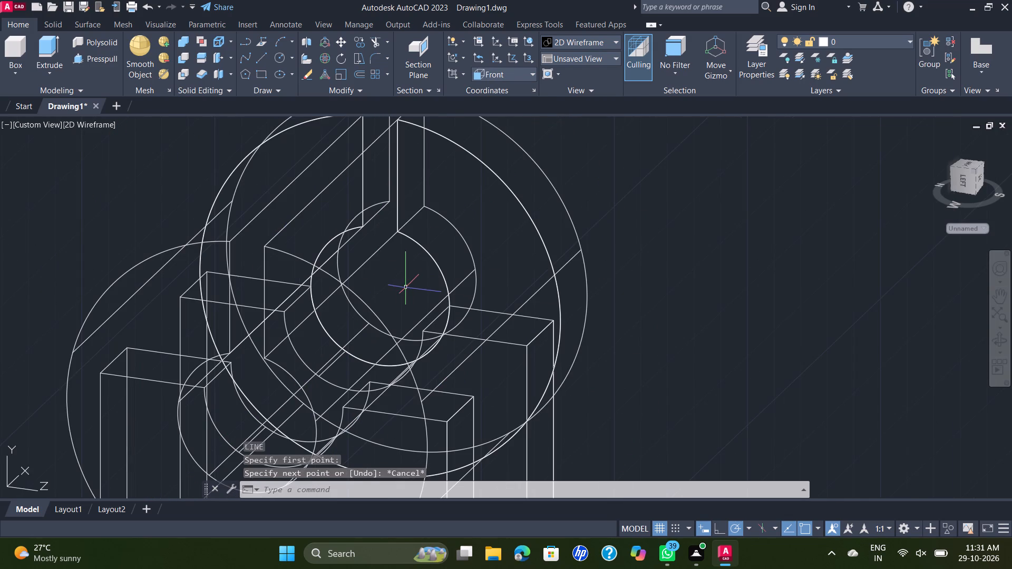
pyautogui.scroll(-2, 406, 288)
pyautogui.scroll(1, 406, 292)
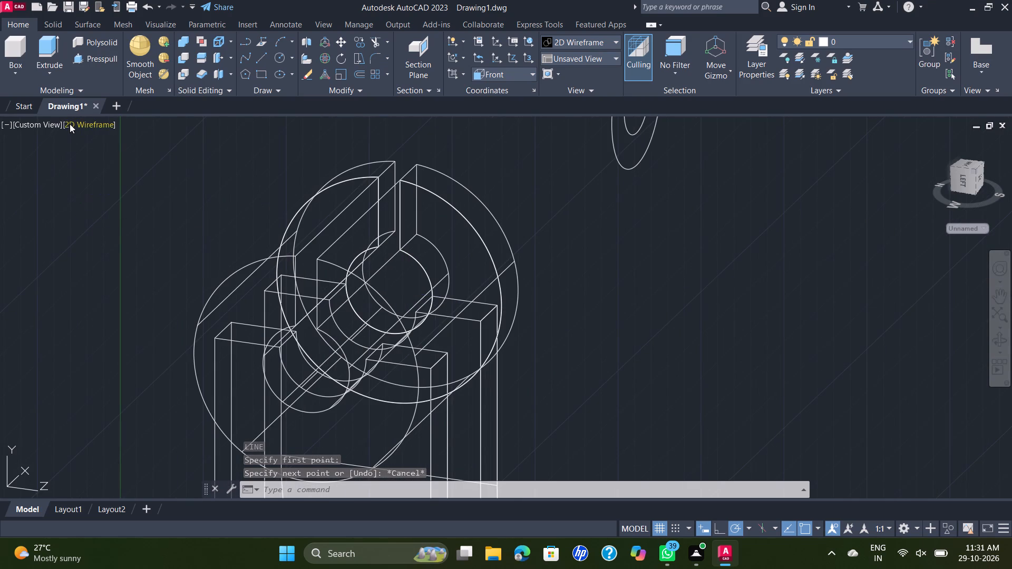
# Switch the viewport to the SE Isometric view, with the slotted cylinder in close view.
pyautogui.click(45, 126)
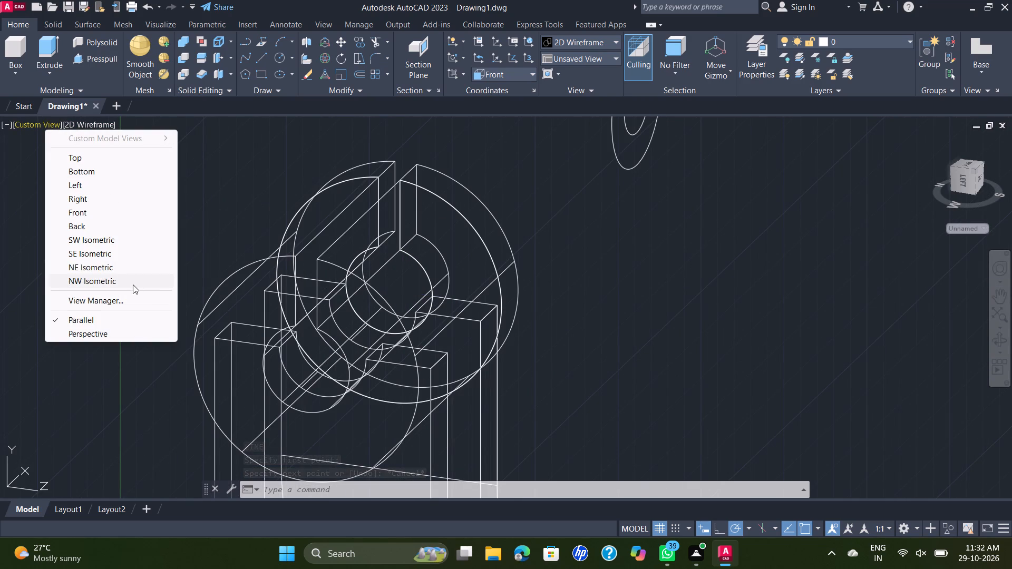
pyautogui.click(97, 253)
pyautogui.scroll(2, 491, 225)
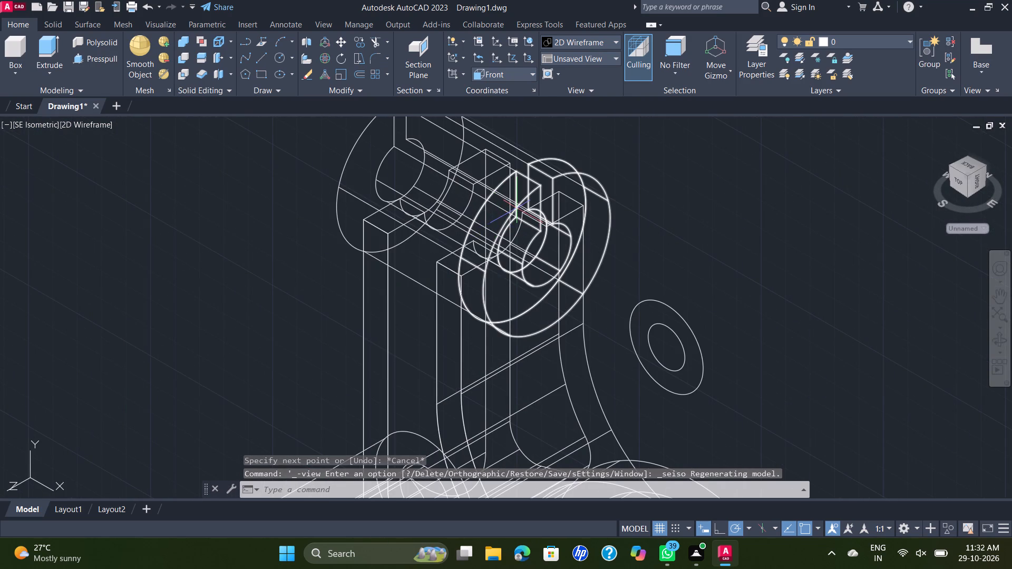
pyautogui.moveTo(536, 224); pyautogui.dragTo(537, 224, button='middle')
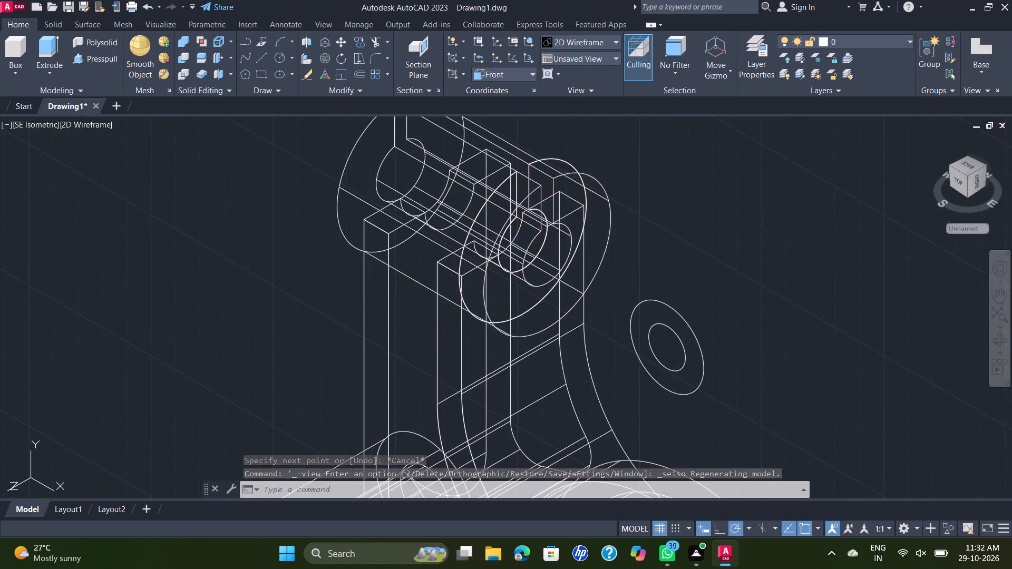
pyautogui.moveTo(537, 224); pyautogui.dragTo(511, 282, button='middle')
pyautogui.scroll(-1, 537, 224)
pyautogui.moveTo(511, 261); pyautogui.dragTo(492, 293, button='middle')
pyautogui.scroll(1, 495, 293)
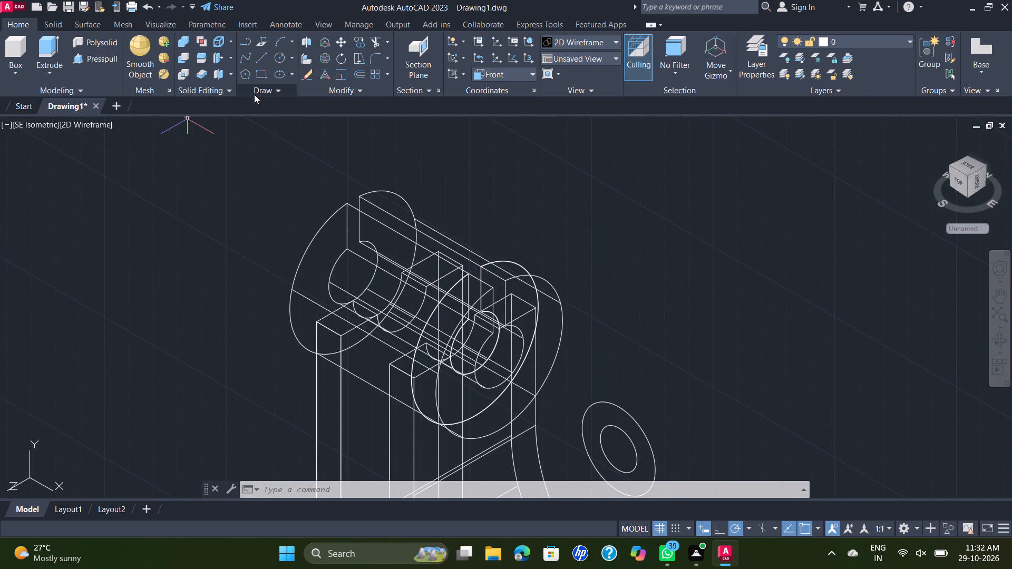
pyautogui.click(259, 61)
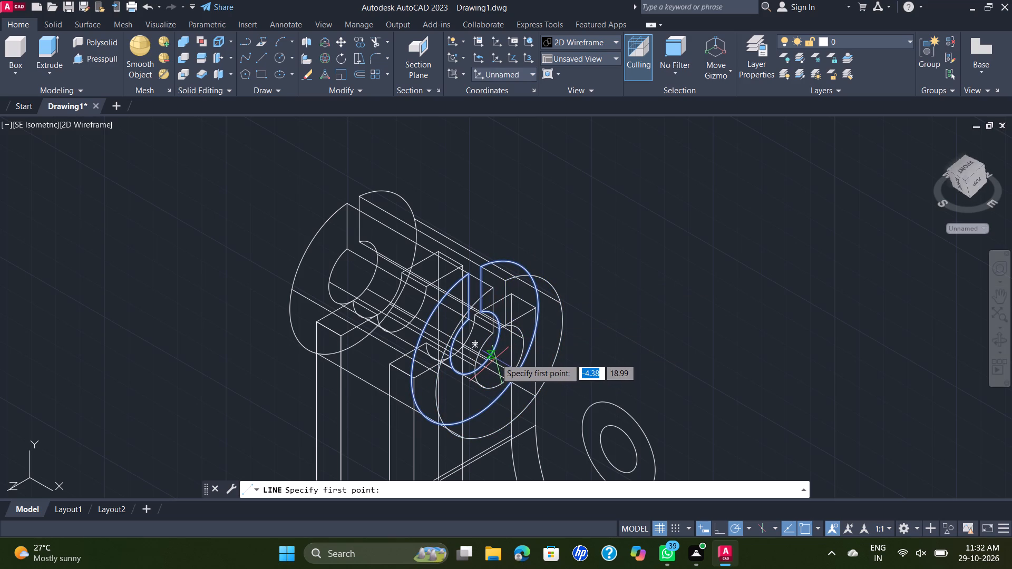
pyautogui.press('Escape')
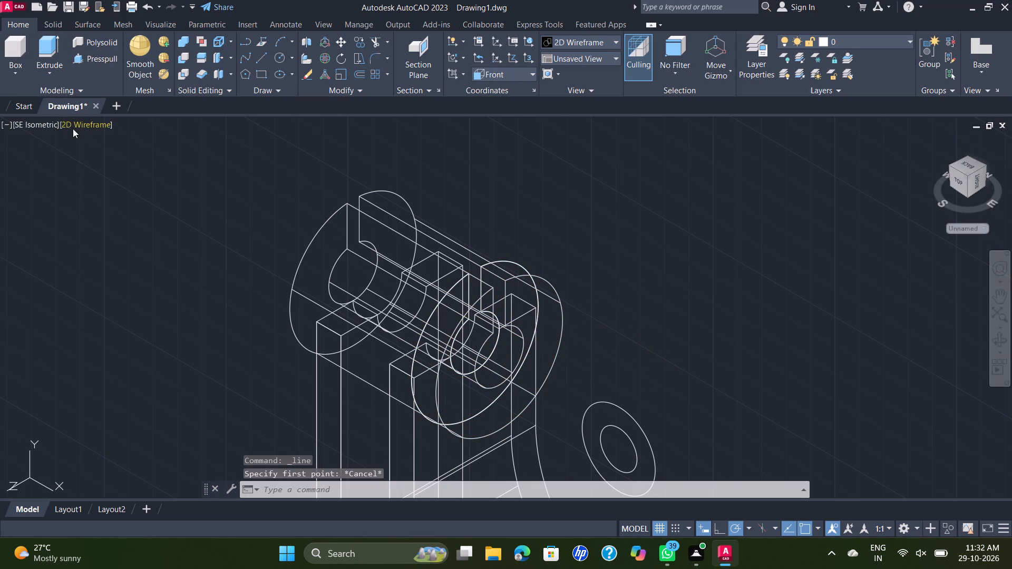
# Set the viewport's visual style to Shades of Gray.
pyautogui.click(76, 126)
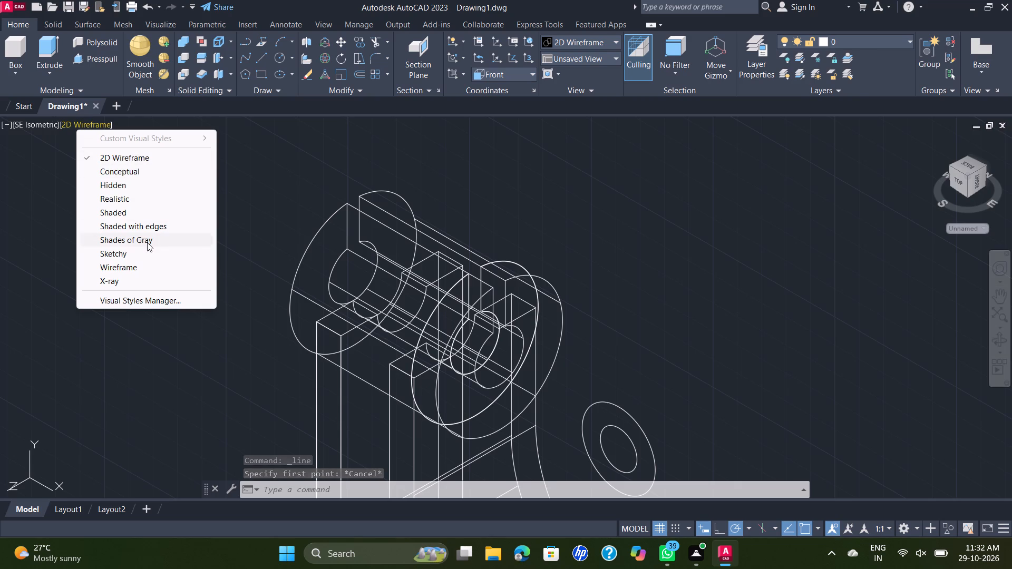
pyautogui.click(147, 242)
pyautogui.scroll(1, 464, 281)
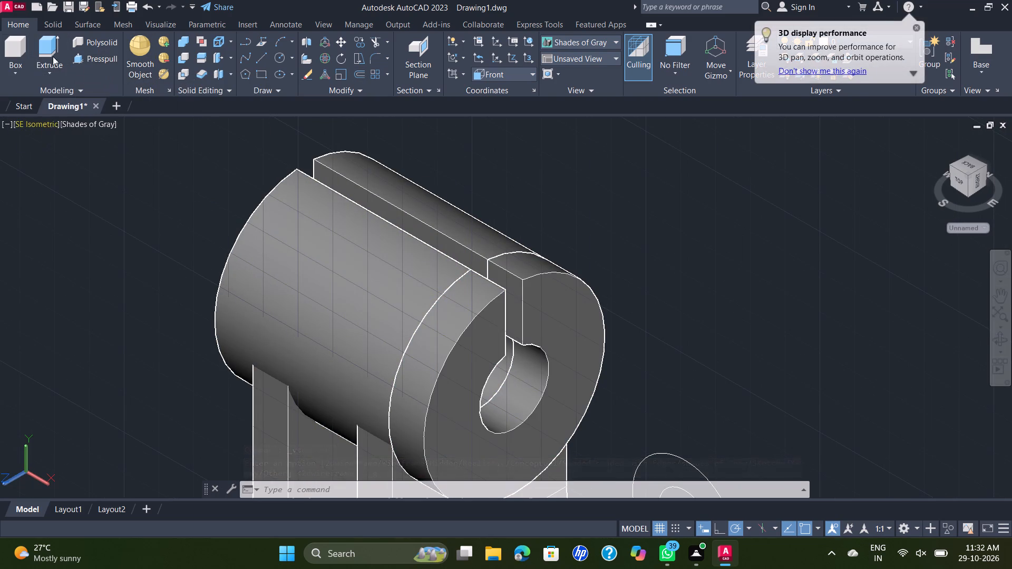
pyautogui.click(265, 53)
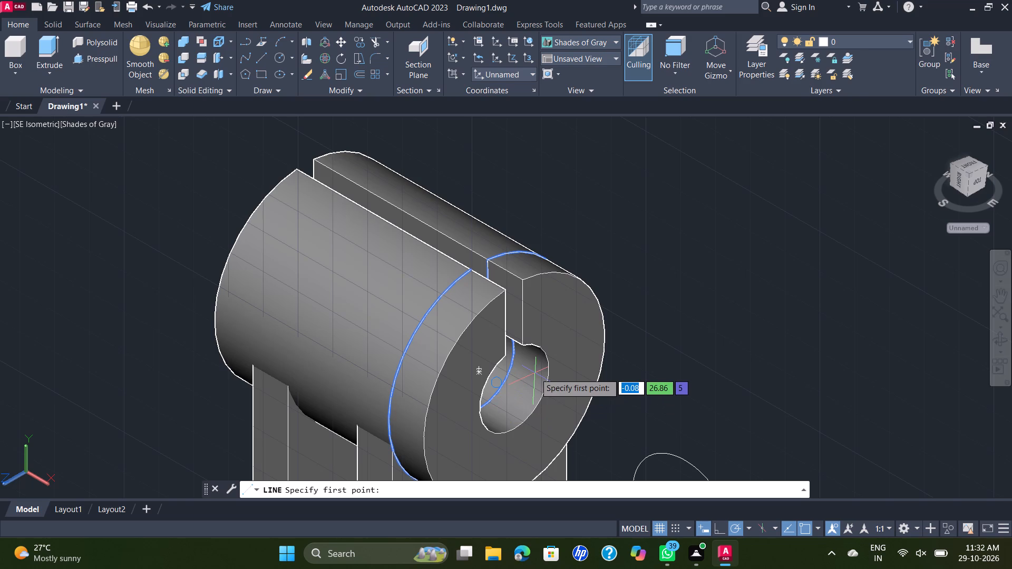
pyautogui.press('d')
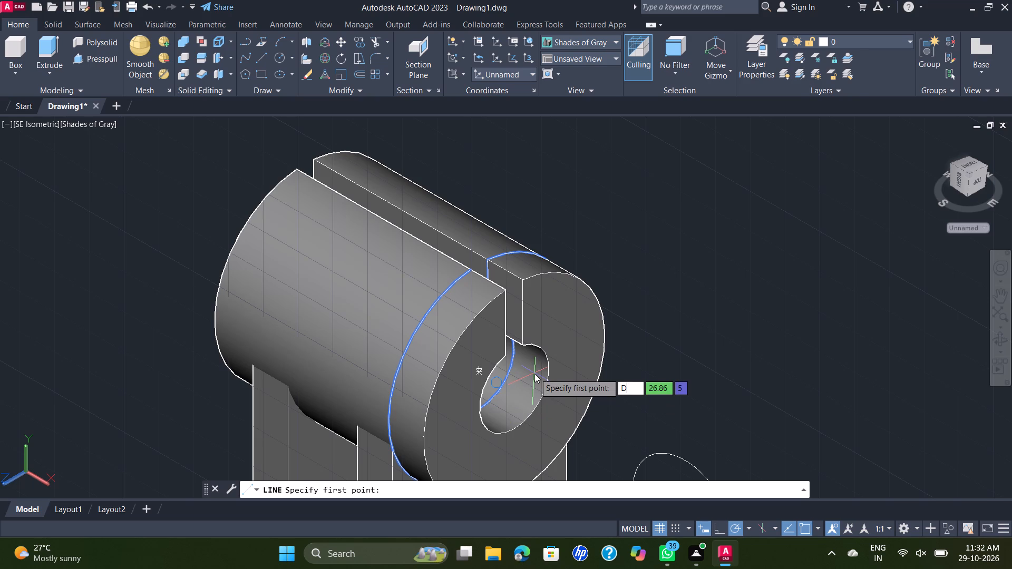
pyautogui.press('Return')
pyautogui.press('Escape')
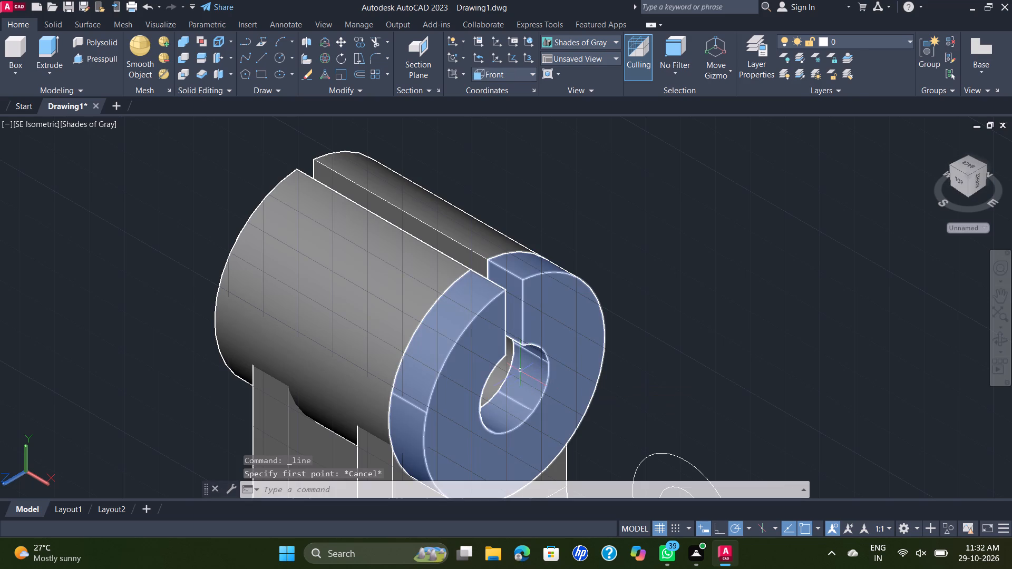
# Draw a line 60 units long from the centre of the slotted cylinder's bore, running along the cylinder's axis in the -Z direction.
pyautogui.press('space')
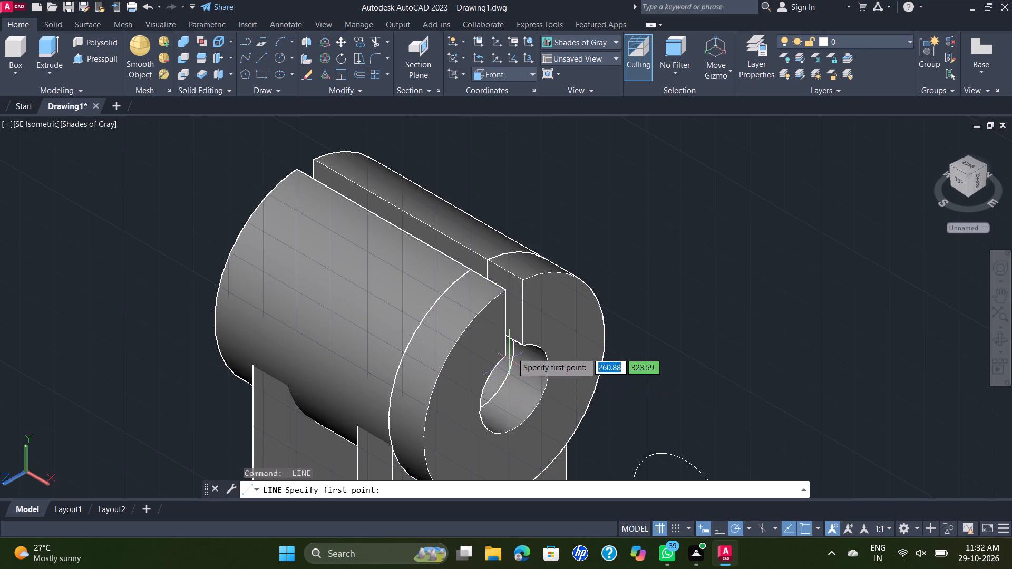
pyautogui.click(516, 388)
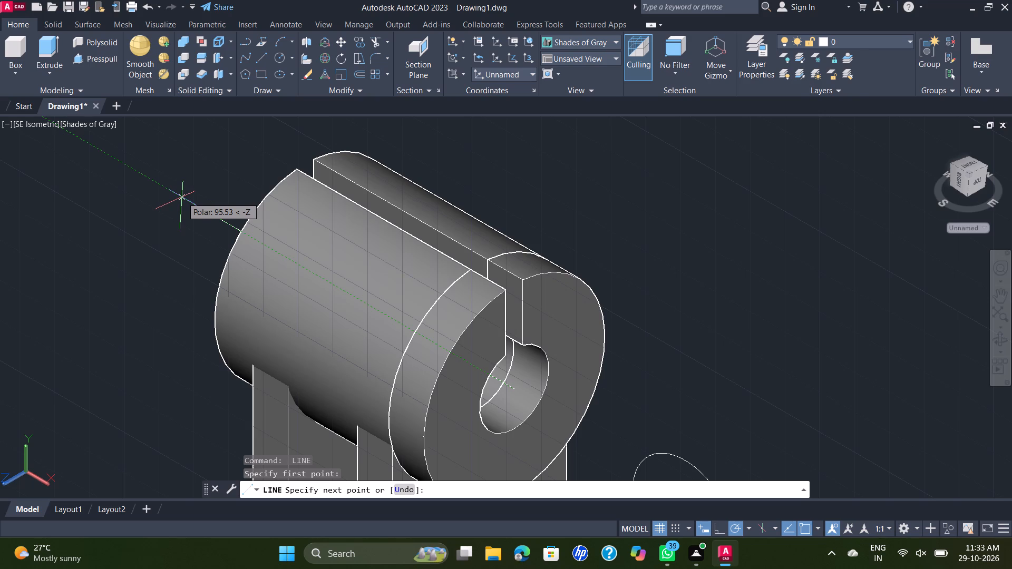
pyautogui.write('30')
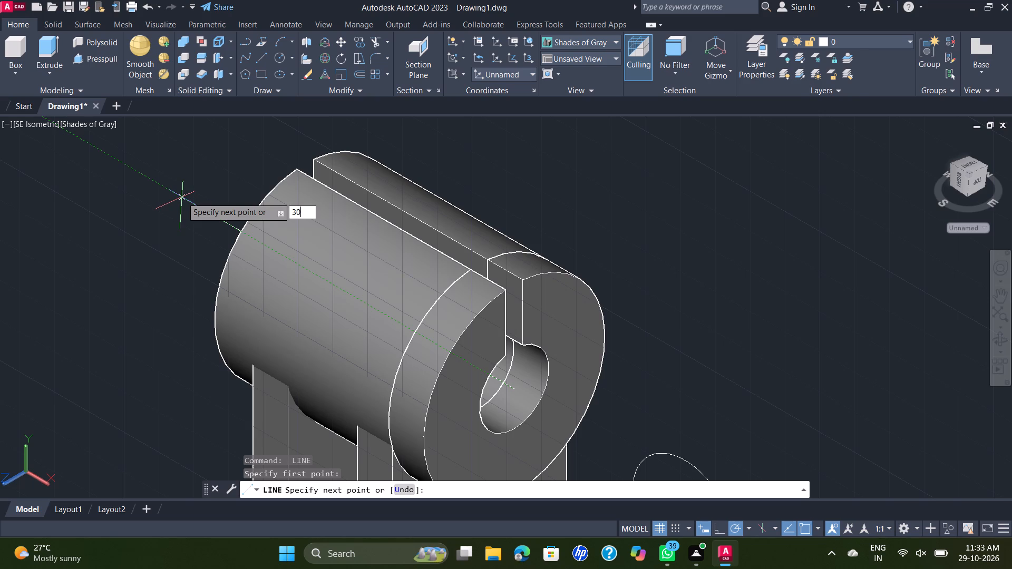
pyautogui.press('Return')
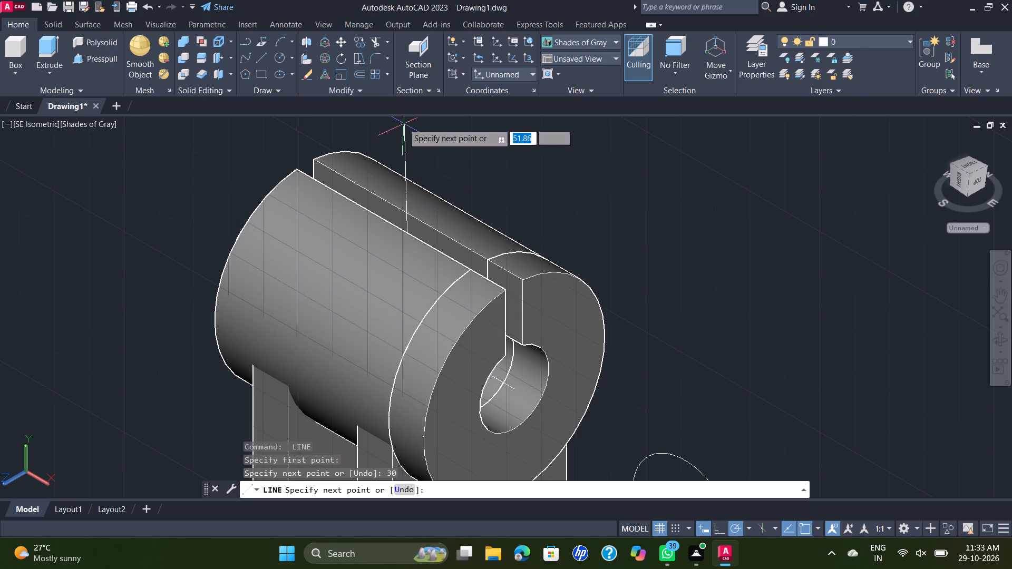
pyautogui.scroll(-2, 409, 145)
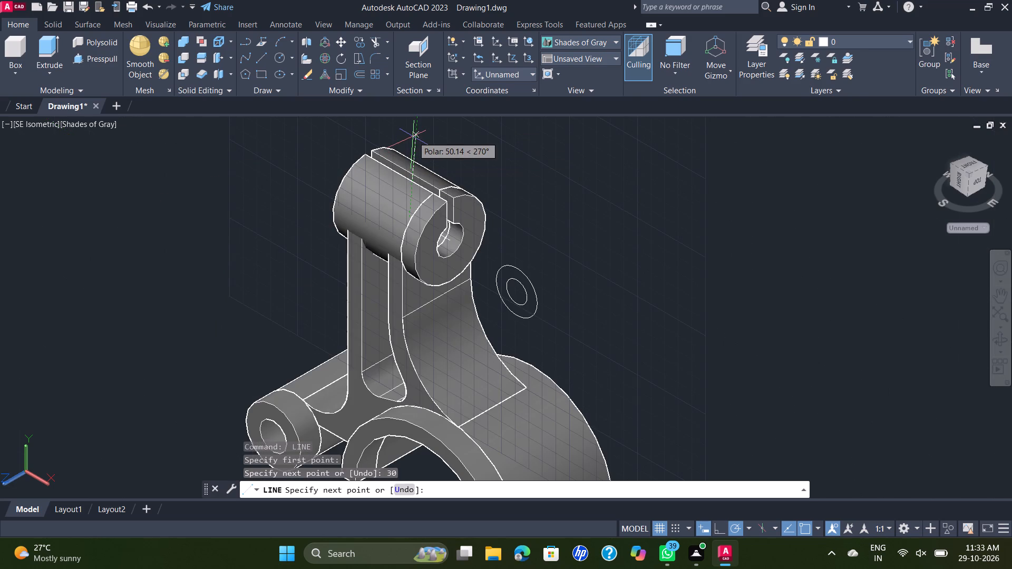
pyautogui.moveTo(413, 136); pyautogui.dragTo(404, 181, button='middle')
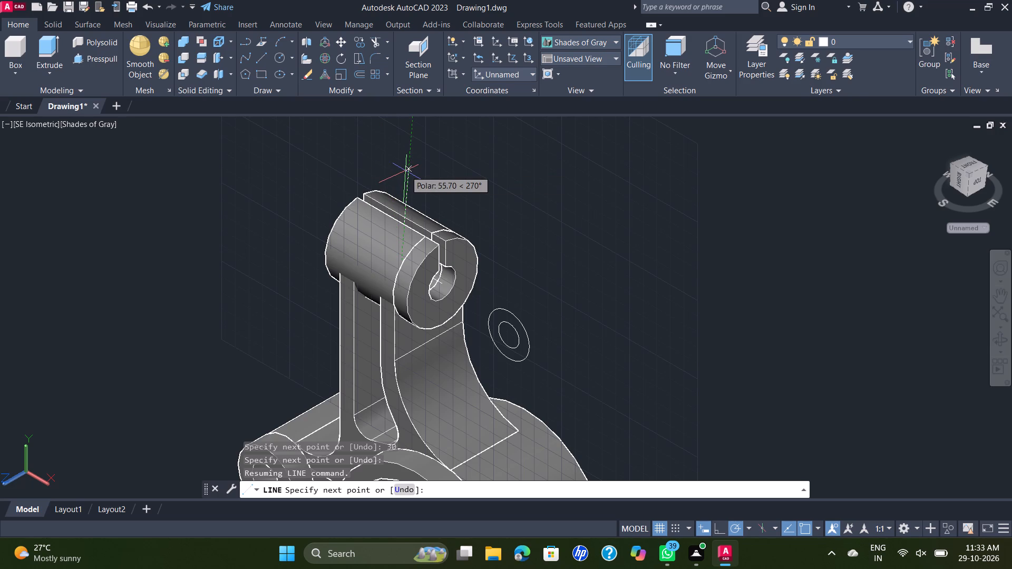
pyautogui.hotkey('ctrl', 'z')
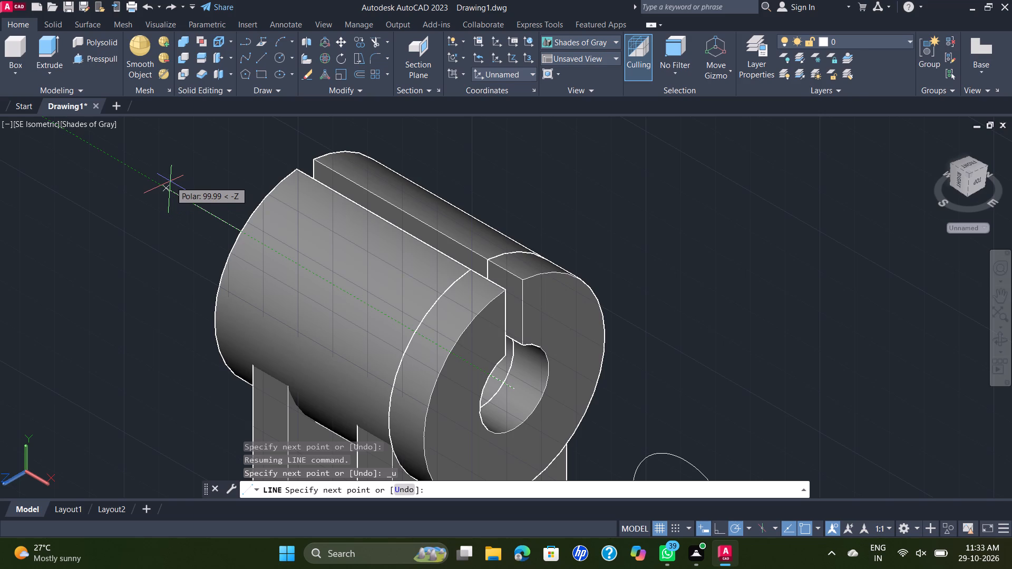
pyautogui.press('6')
pyautogui.press('0')
pyautogui.press('Return')
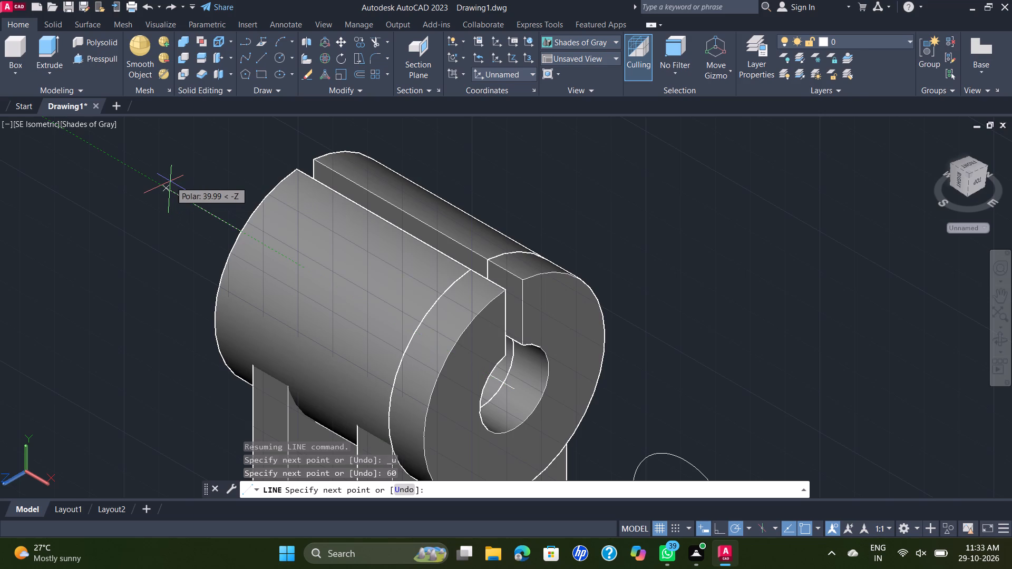
pyautogui.press('Escape')
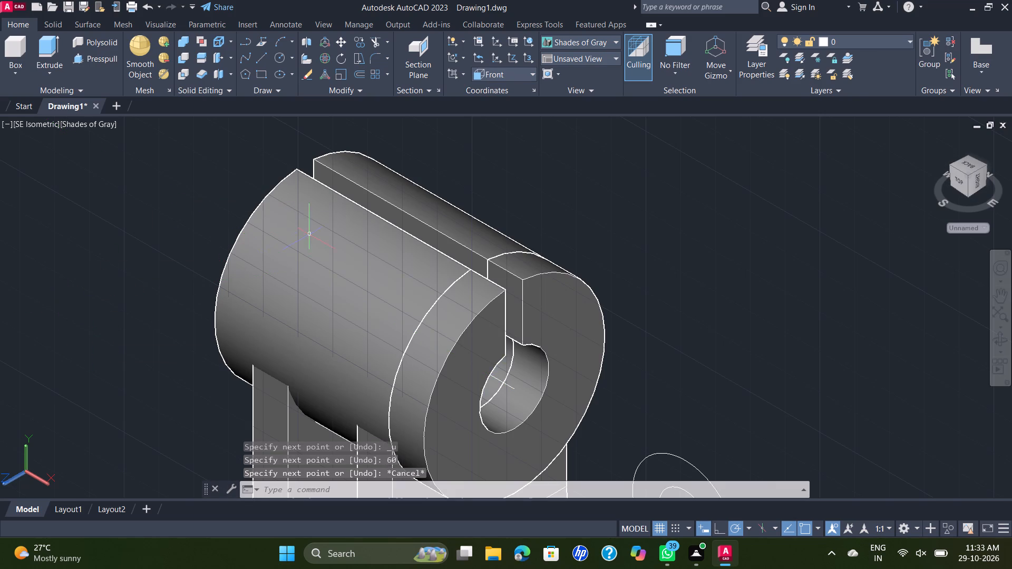
# Draw a line 40 units long from the midpoint of the axis line inside the bore, running straight up in the +Y direction.
pyautogui.keyDown('shift'); pyautogui.moveTo(324, 229); pyautogui.dragTo(503, 197, button='middle'); pyautogui.keyUp('shift')
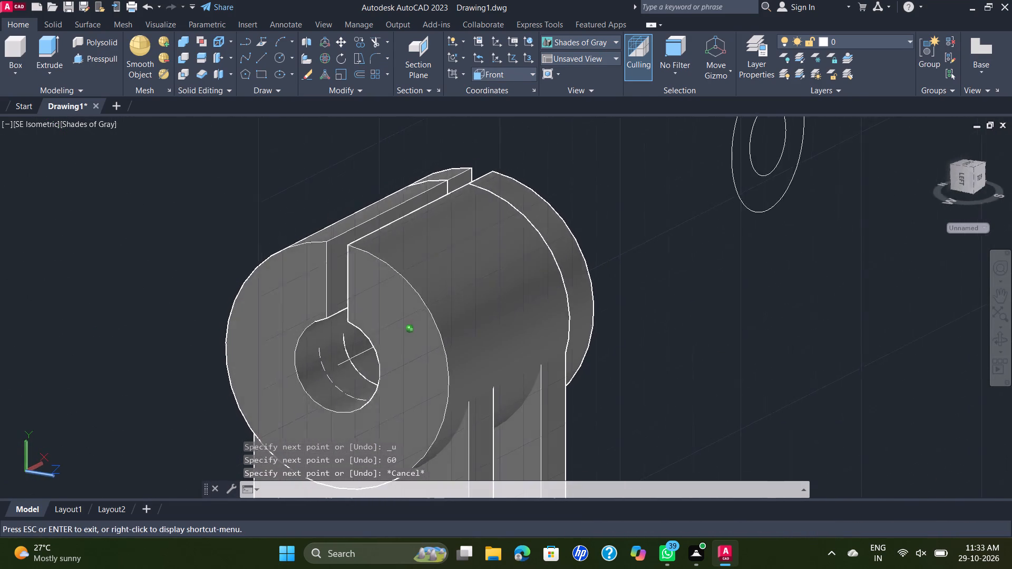
pyautogui.keyDown('shift'); pyautogui.moveTo(503, 197); pyautogui.dragTo(552, 193, button='middle'); pyautogui.keyUp('shift')
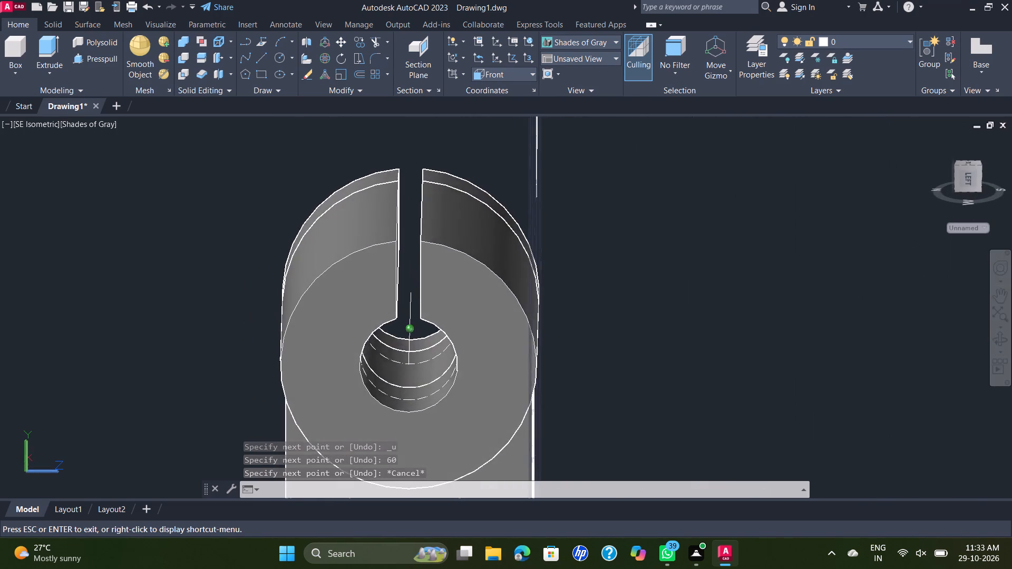
pyautogui.keyDown('shift'); pyautogui.moveTo(552, 193); pyautogui.dragTo(532, 208, button='middle'); pyautogui.keyUp('shift')
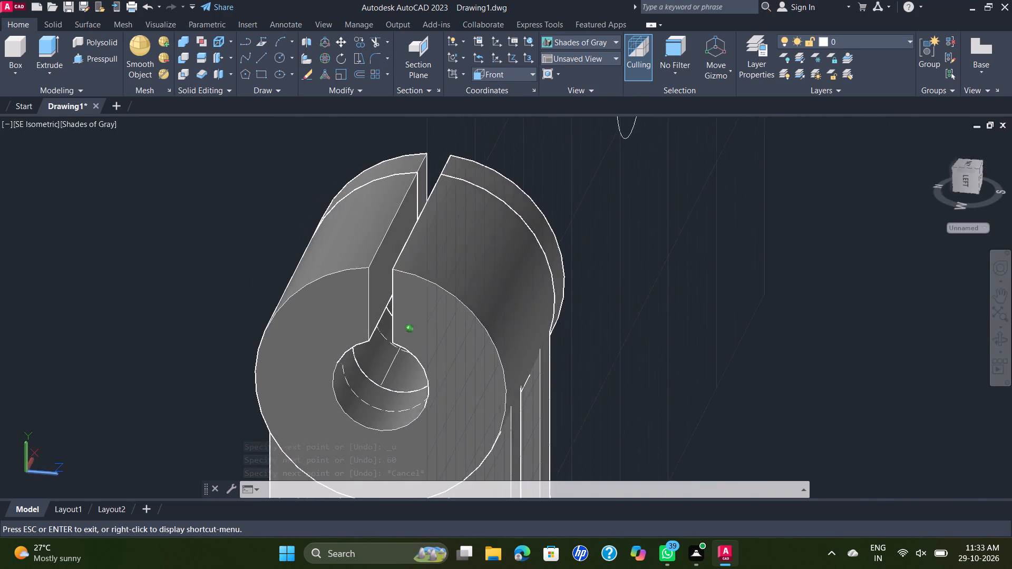
pyautogui.keyDown('shift'); pyautogui.moveTo(532, 208); pyautogui.dragTo(559, 205, button='middle'); pyautogui.keyUp('shift')
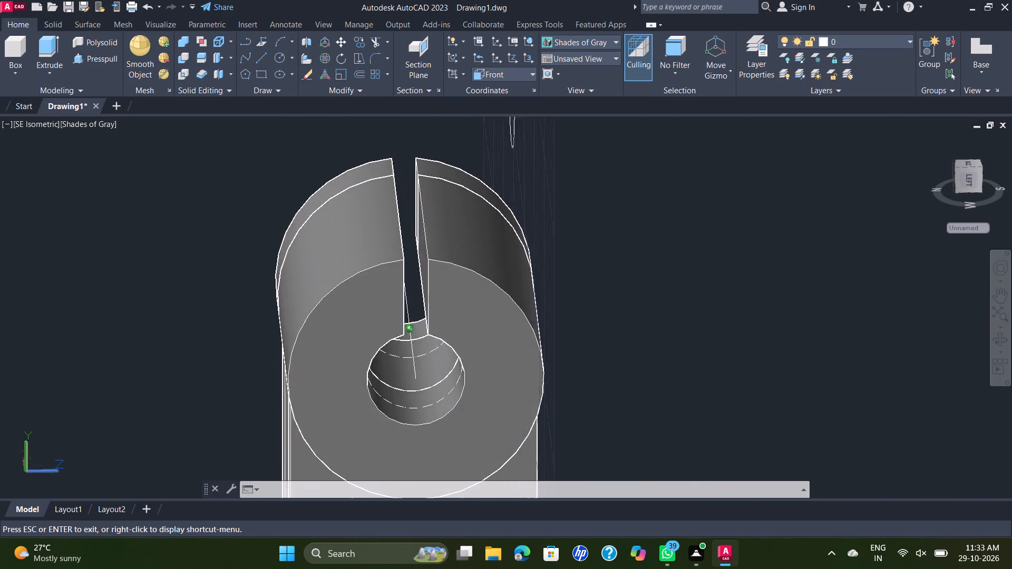
pyautogui.keyDown('shift'); pyautogui.moveTo(559, 205); pyautogui.dragTo(551, 200, button='middle'); pyautogui.keyUp('shift')
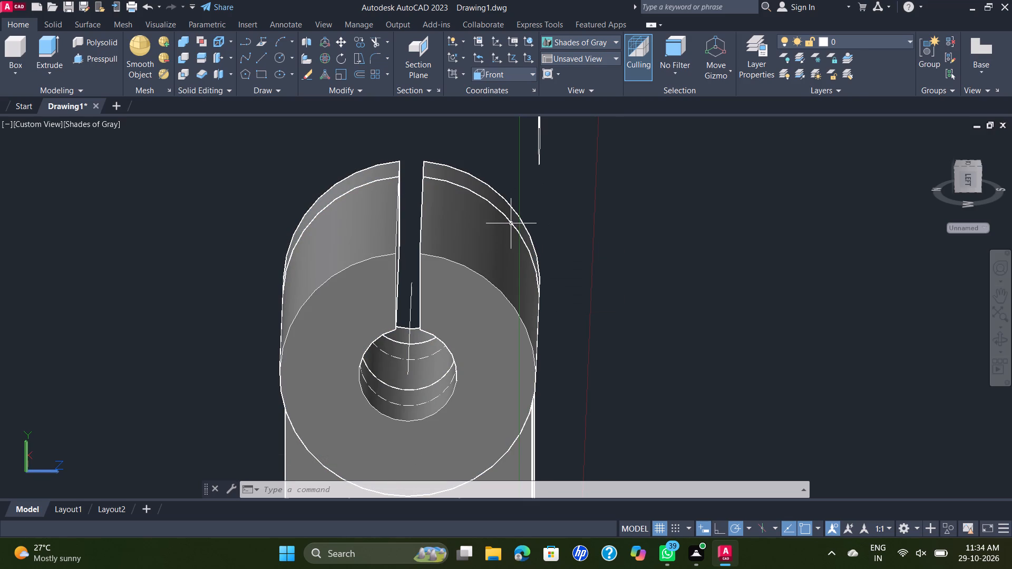
pyautogui.click(258, 61)
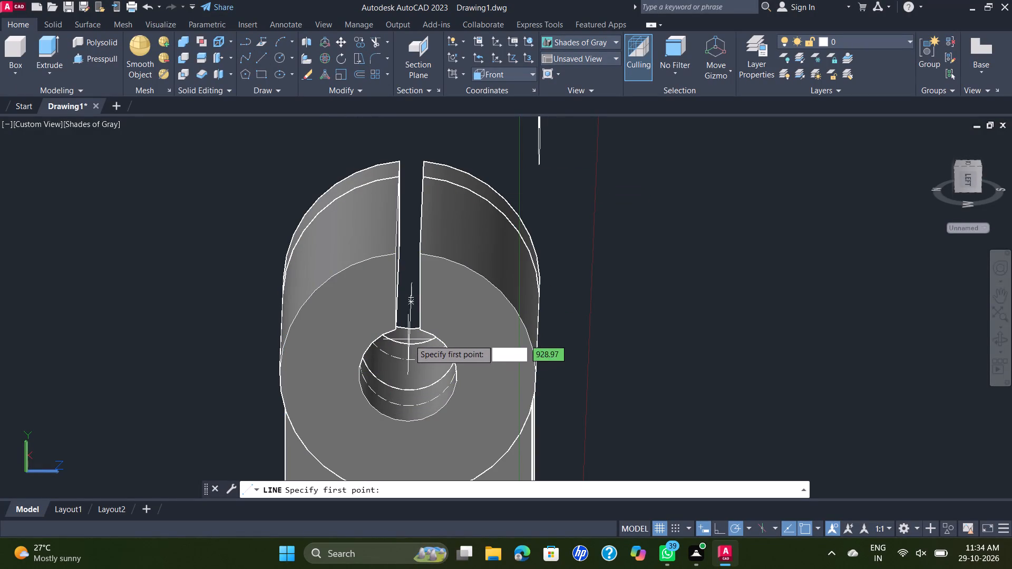
pyautogui.scroll(2, 414, 325)
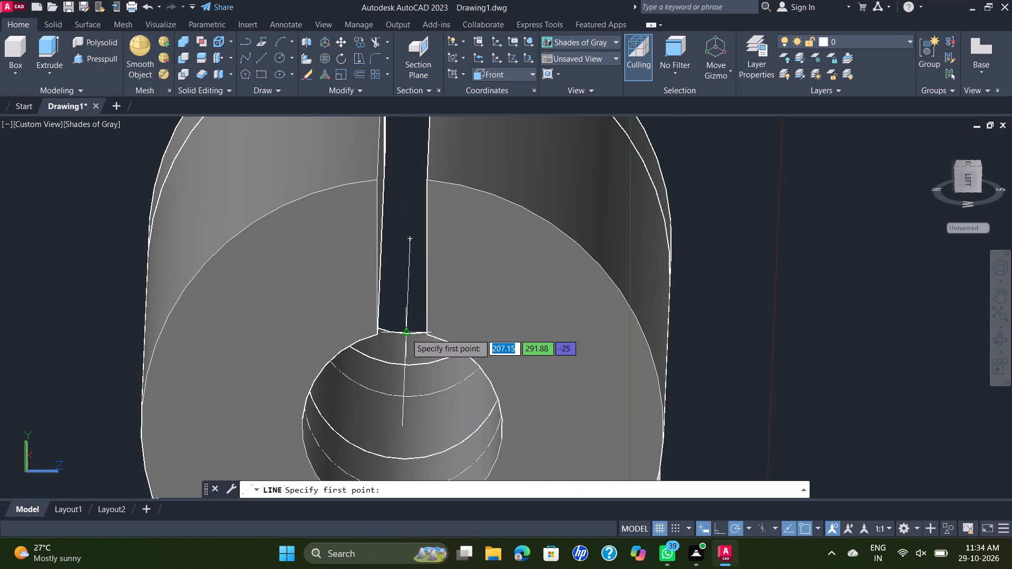
pyautogui.click(406, 333)
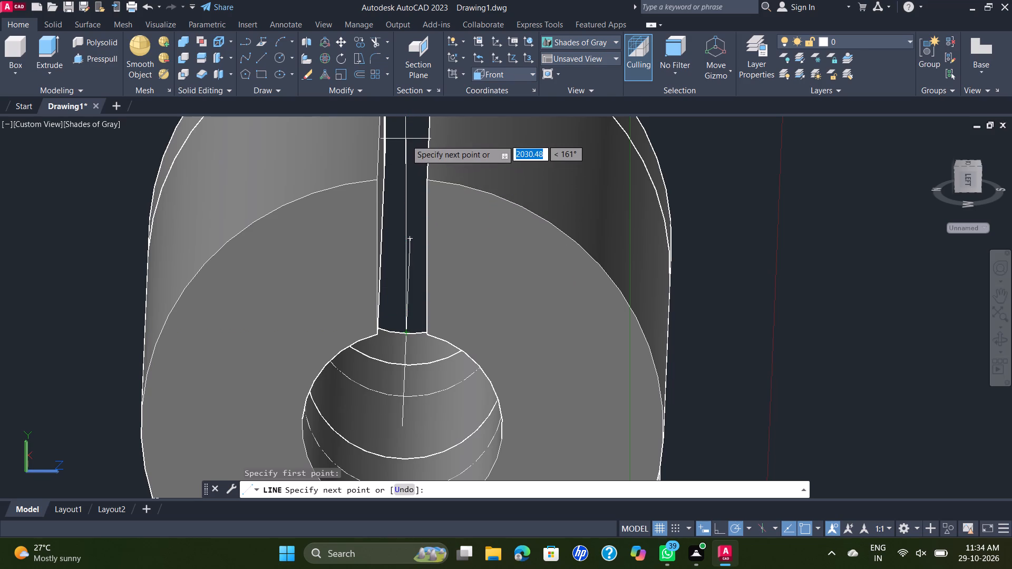
pyautogui.scroll(-2, 406, 140)
pyautogui.moveTo(408, 144); pyautogui.dragTo(380, 229, button='middle')
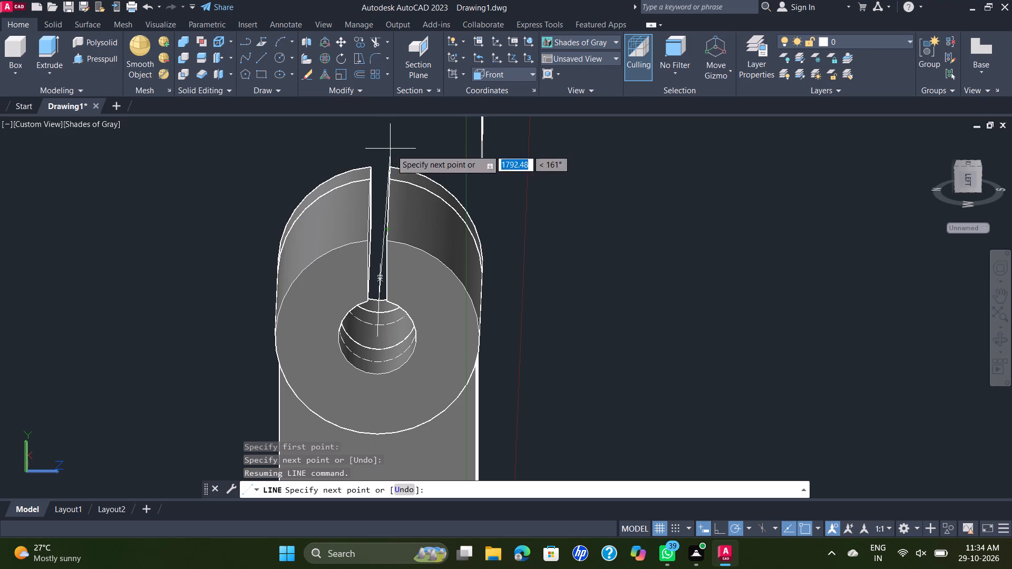
pyautogui.keyDown('shift'); pyautogui.moveTo(462, 209); pyautogui.dragTo(441, 224, button='middle'); pyautogui.keyUp('shift')
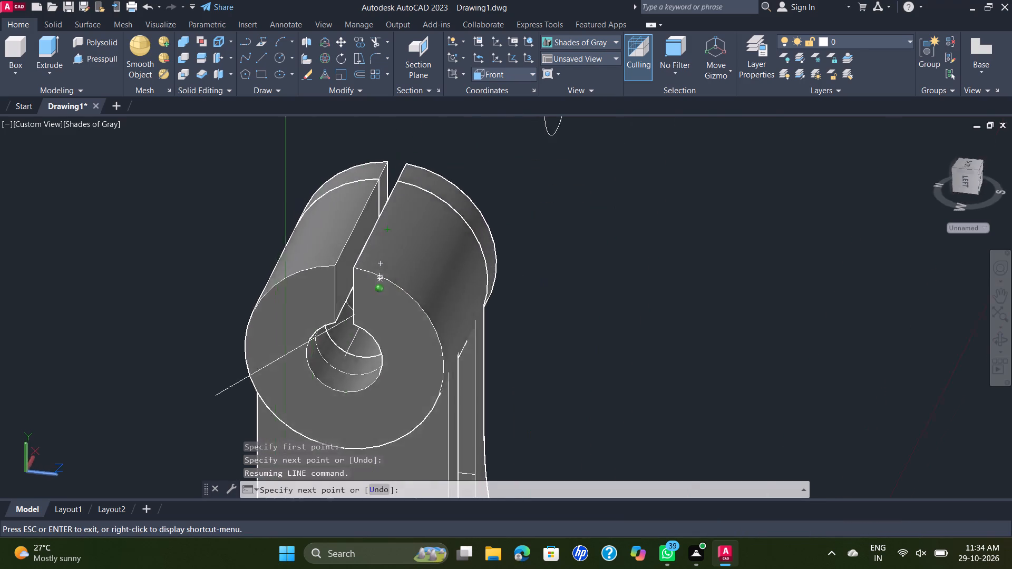
pyautogui.keyDown('shift'); pyautogui.moveTo(441, 224); pyautogui.dragTo(357, 221, button='middle'); pyautogui.keyUp('shift')
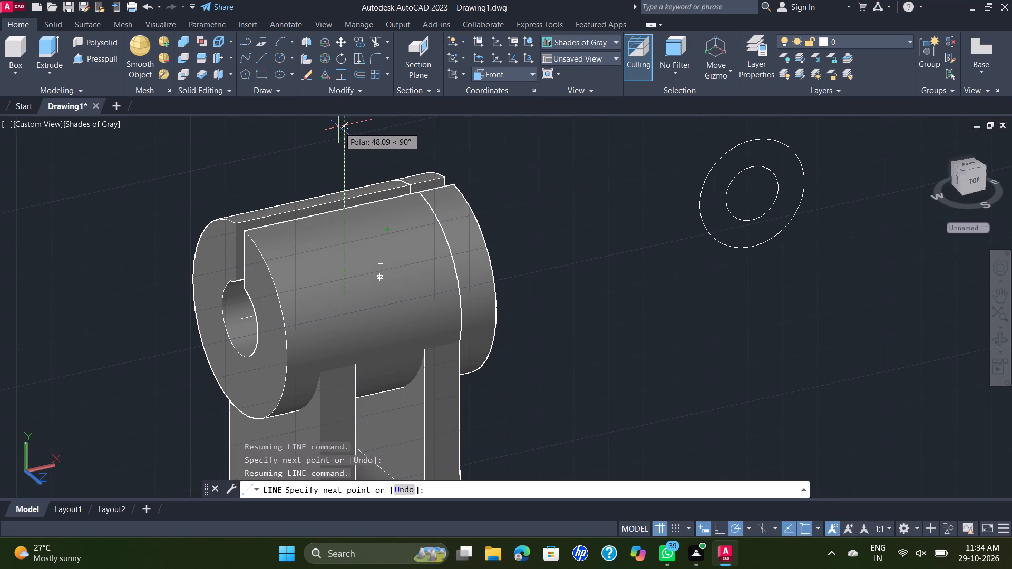
pyautogui.moveTo(340, 127); pyautogui.dragTo(340, 127, button='middle')
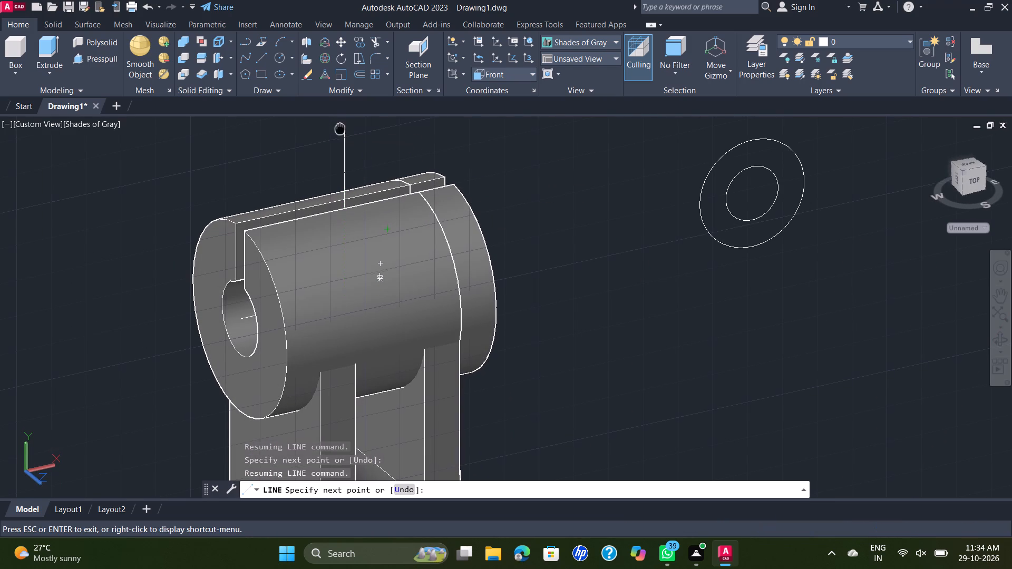
pyautogui.moveTo(340, 127); pyautogui.dragTo(341, 259, button='middle')
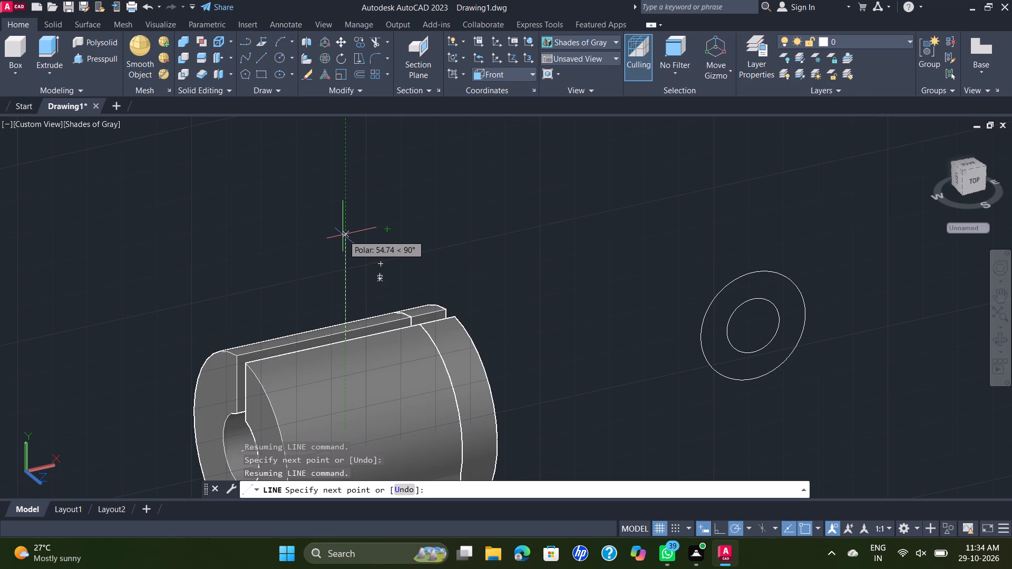
pyautogui.write('40')
pyautogui.press('Return')
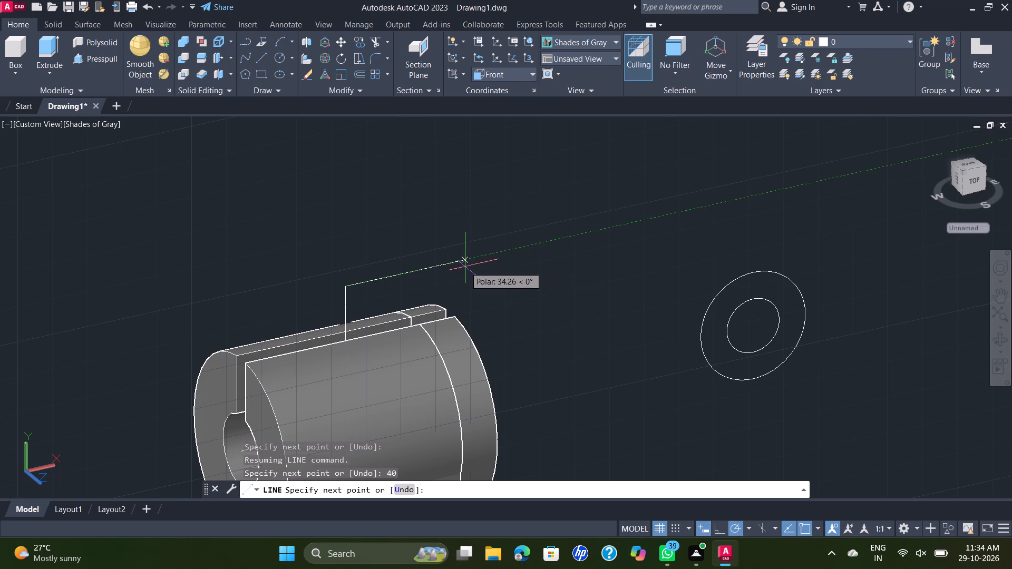
pyautogui.press('Escape')
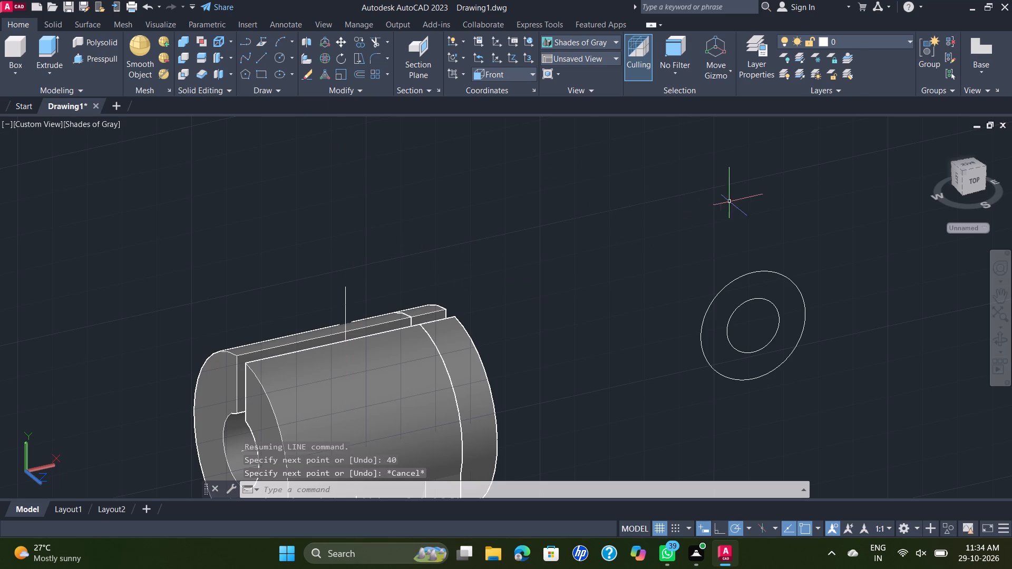
# Move the two concentric circles from their common centre to the upper endpoint of the vertical line above the slotted cylinder.
pyautogui.click(861, 231)
pyautogui.click(633, 430)
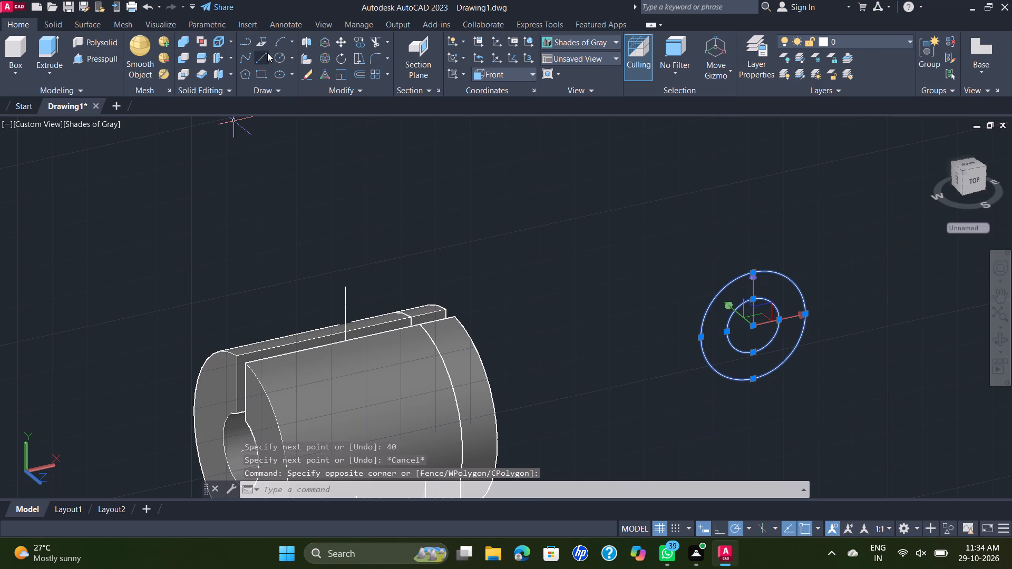
pyautogui.click(342, 40)
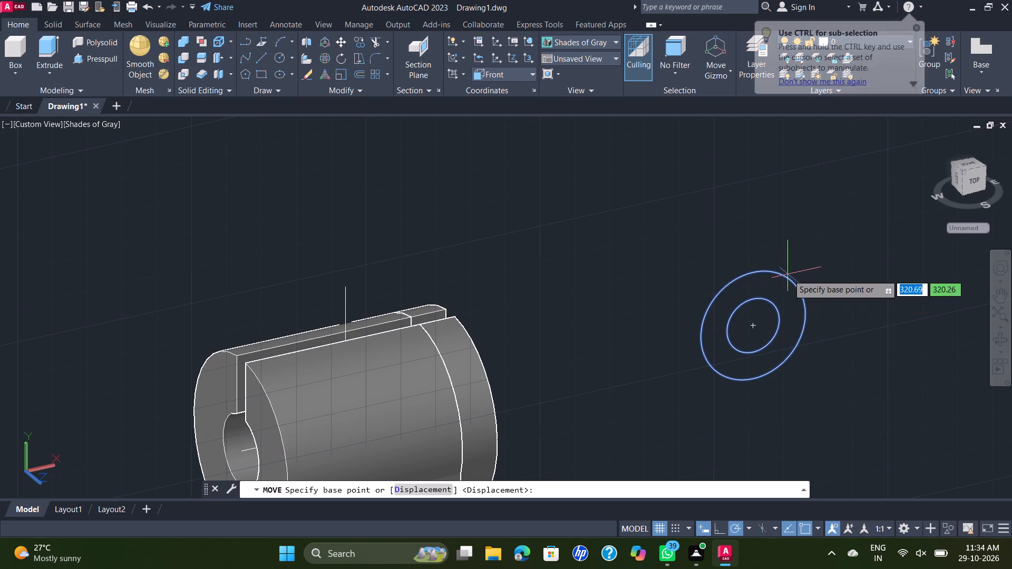
pyautogui.click(756, 327)
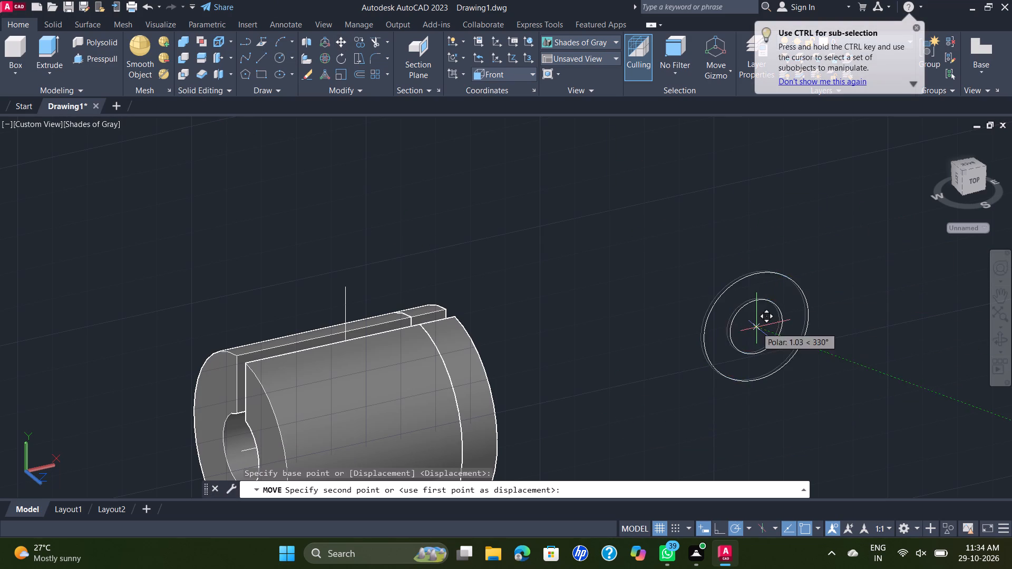
pyautogui.scroll(3, 345, 295)
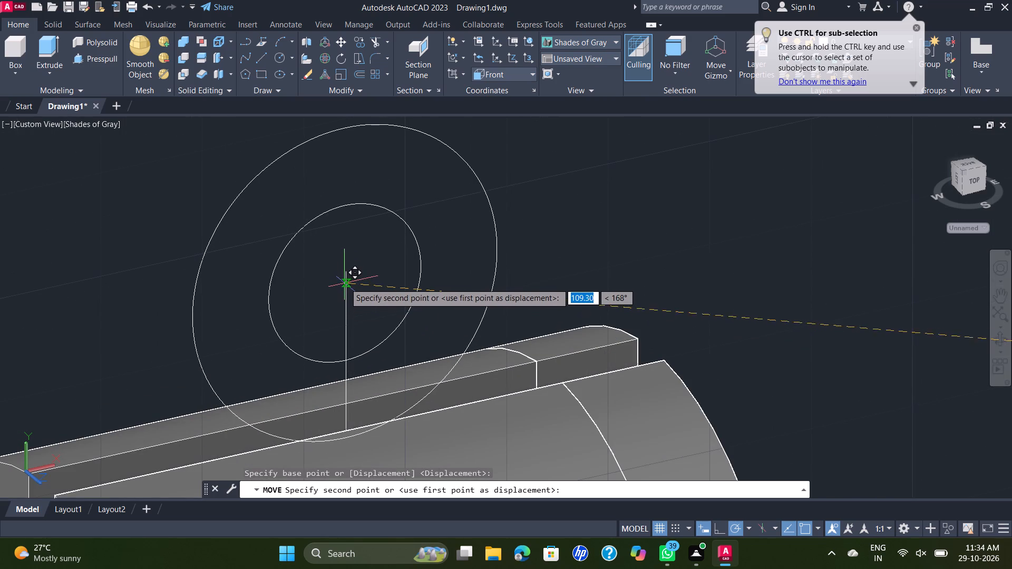
pyautogui.click(347, 273)
pyautogui.scroll(-2, 553, 214)
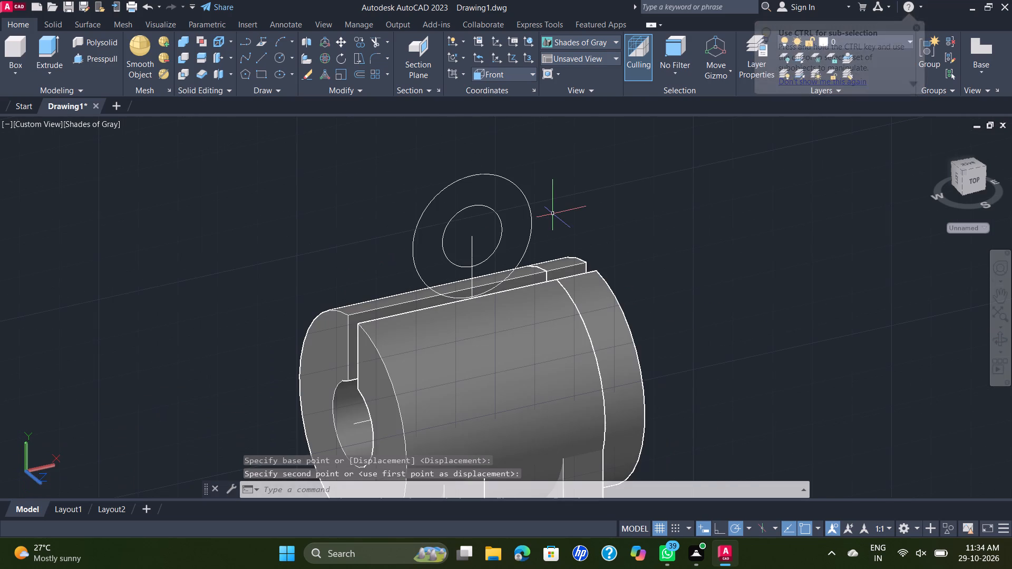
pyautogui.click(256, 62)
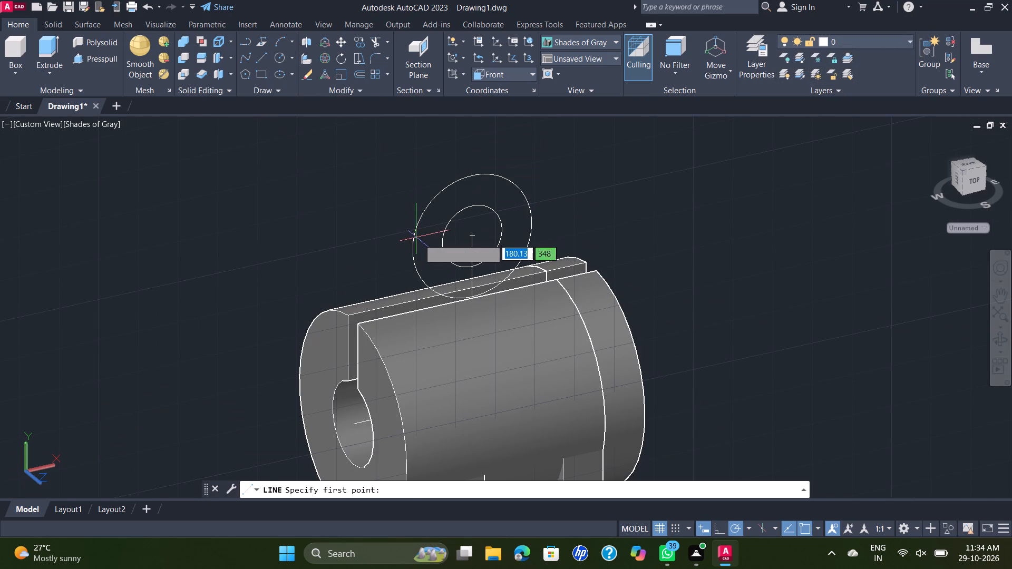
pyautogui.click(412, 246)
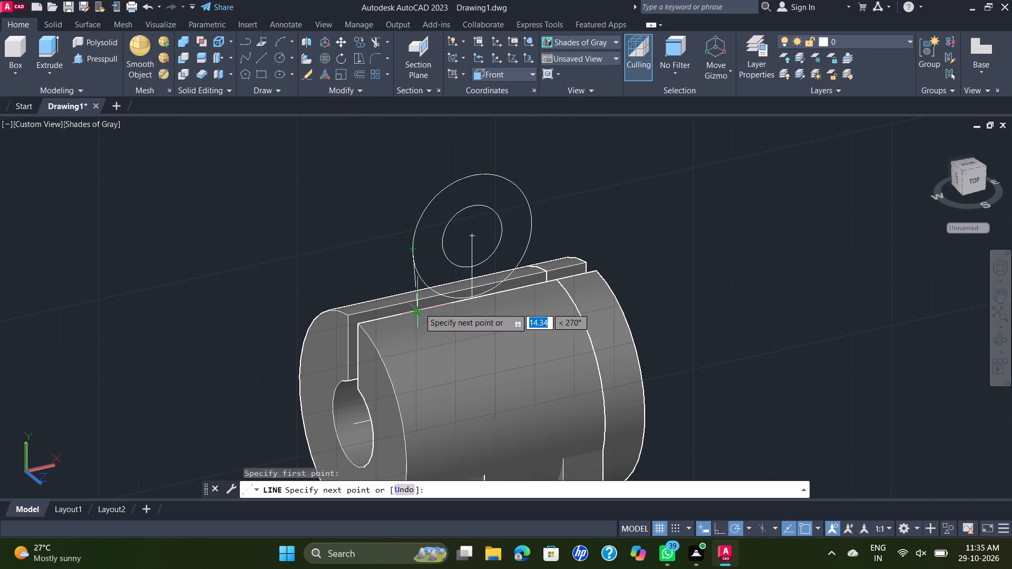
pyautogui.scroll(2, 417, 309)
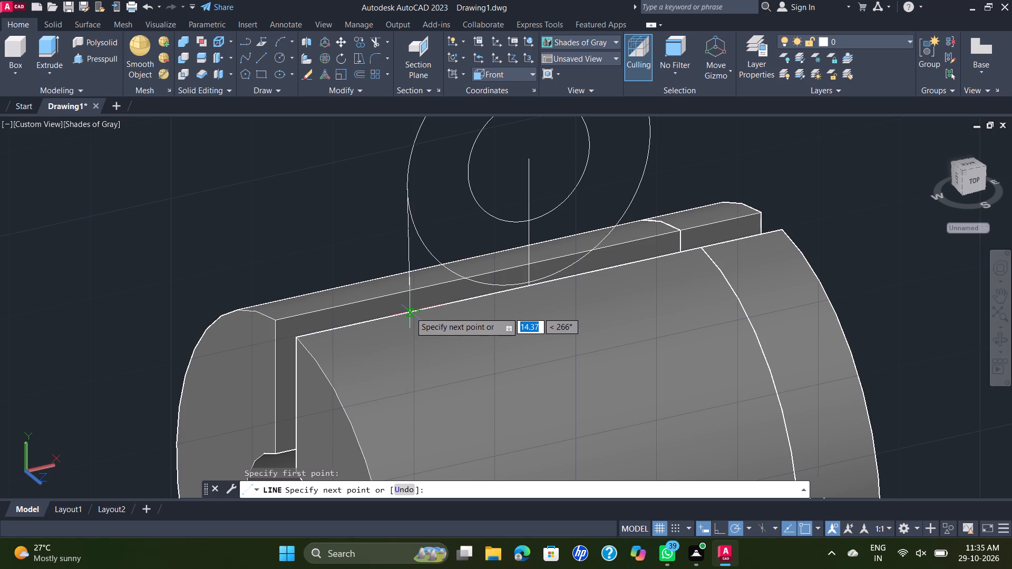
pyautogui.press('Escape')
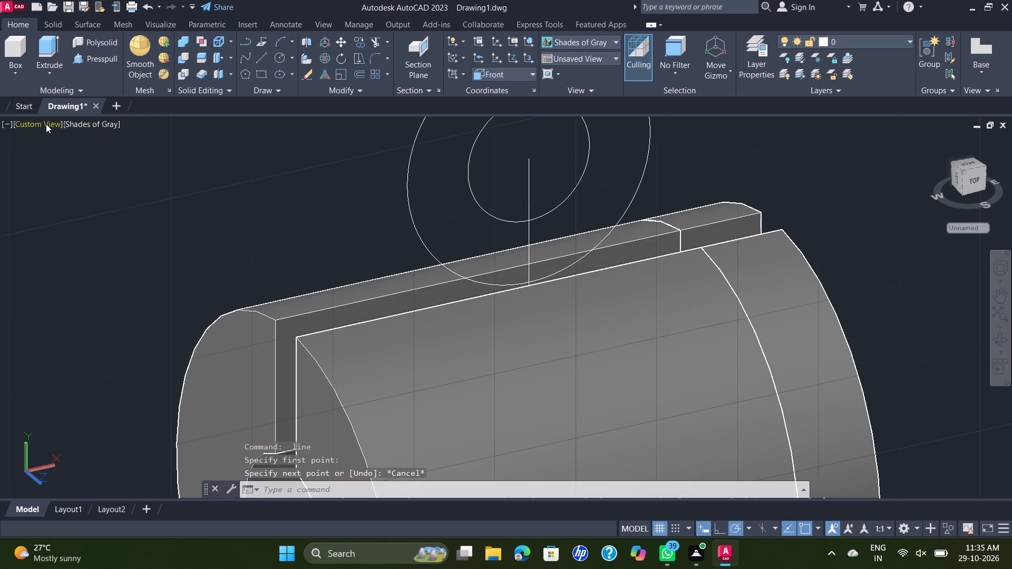
# Switch the viewport to the SE Isometric view, with the concentric circles above the slotted cylinder in close view.
pyautogui.click(46, 123)
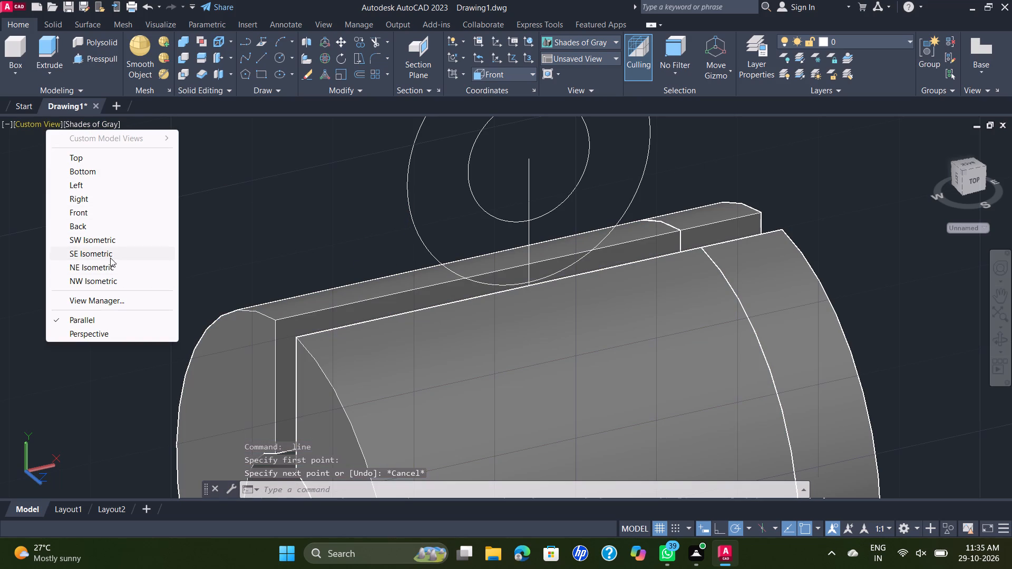
pyautogui.click(110, 258)
pyautogui.scroll(2, 407, 190)
pyautogui.scroll(1, 565, 190)
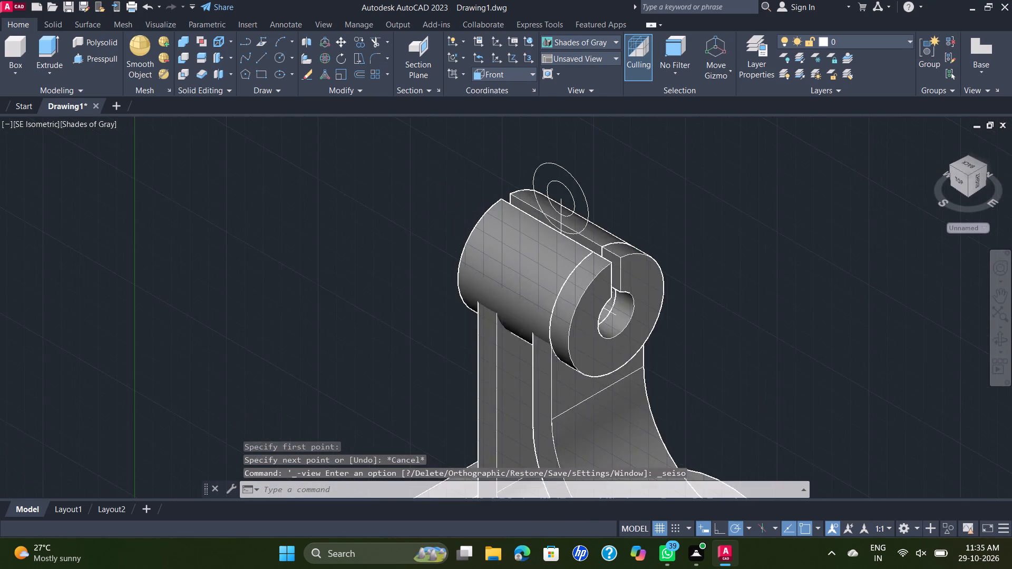
pyautogui.scroll(3, 598, 221)
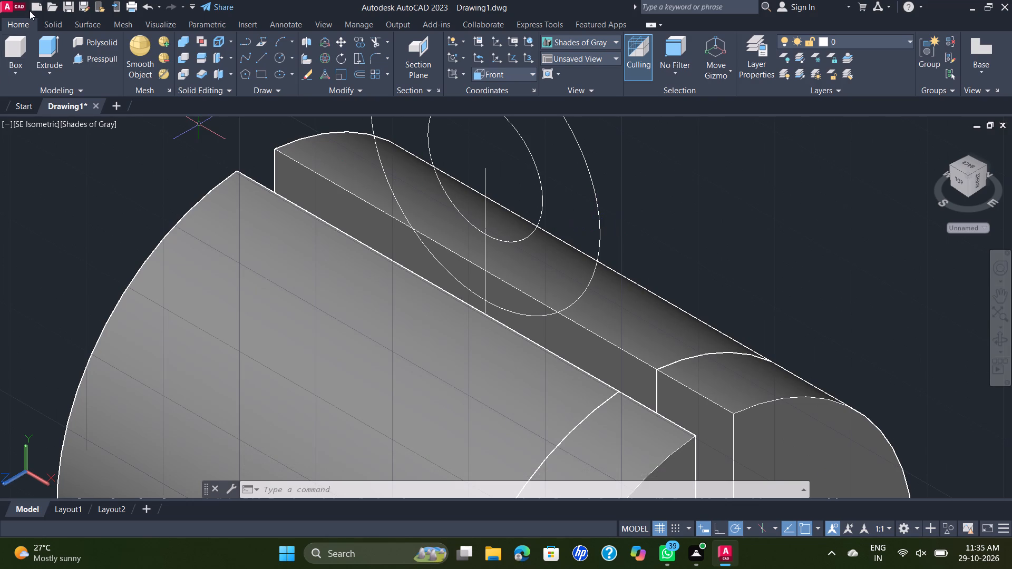
# Presspull the outer of the two concentric circles 17.5 units in the +Z direction.
pyautogui.click(89, 55)
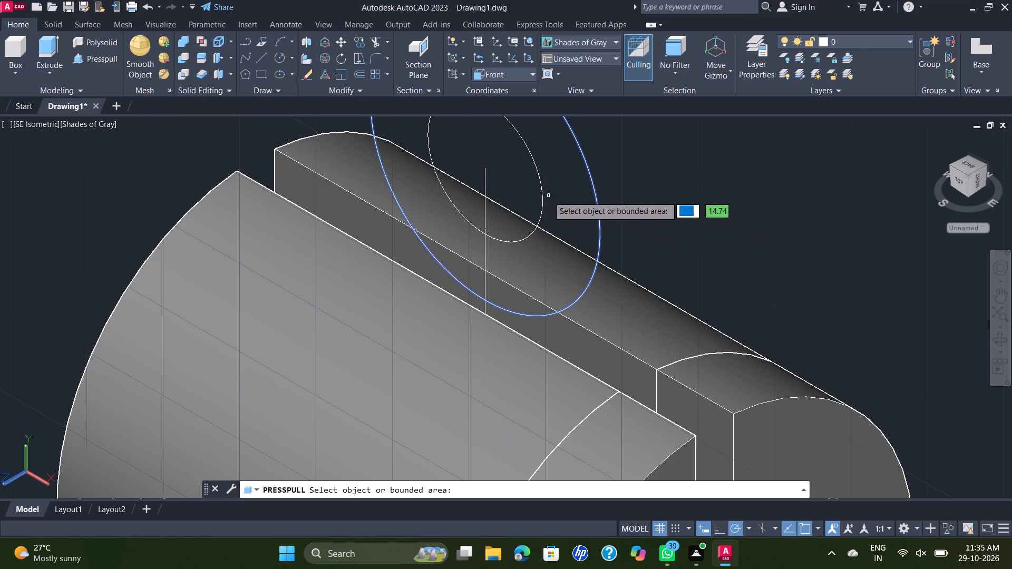
pyautogui.click(595, 200)
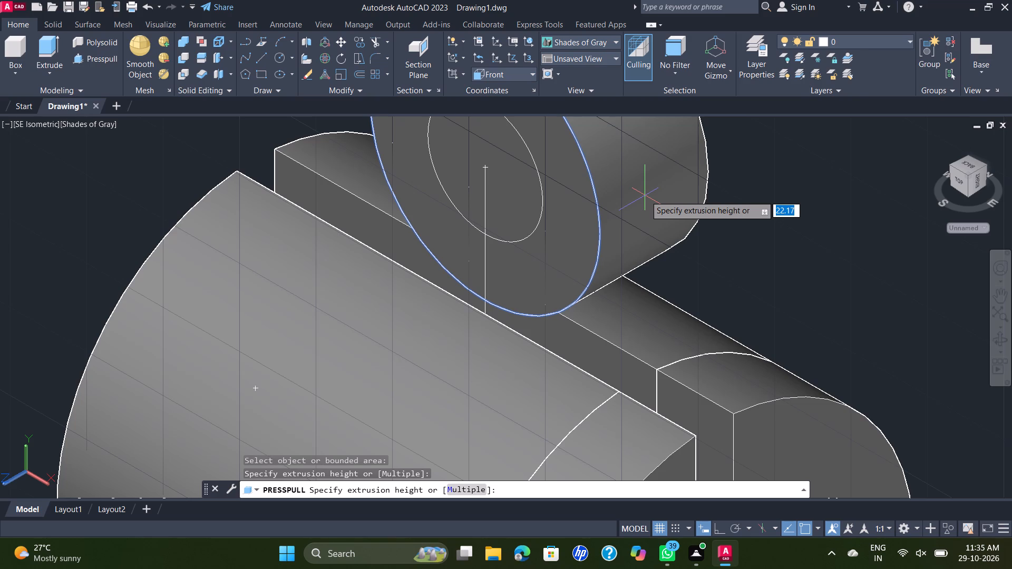
pyautogui.write('17')
pyautogui.write('.5')
pyautogui.press('Return')
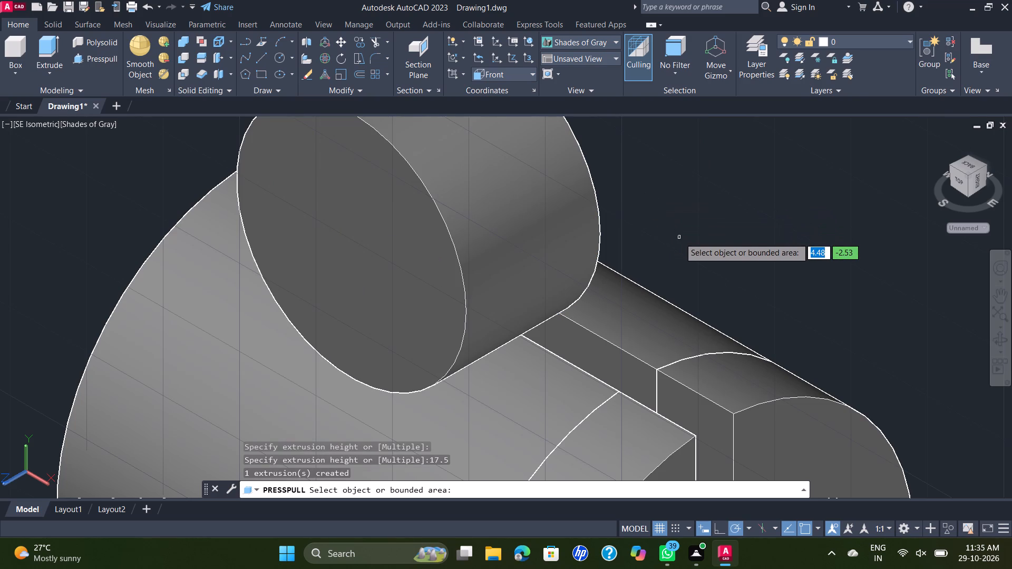
pyautogui.scroll(-1, 679, 238)
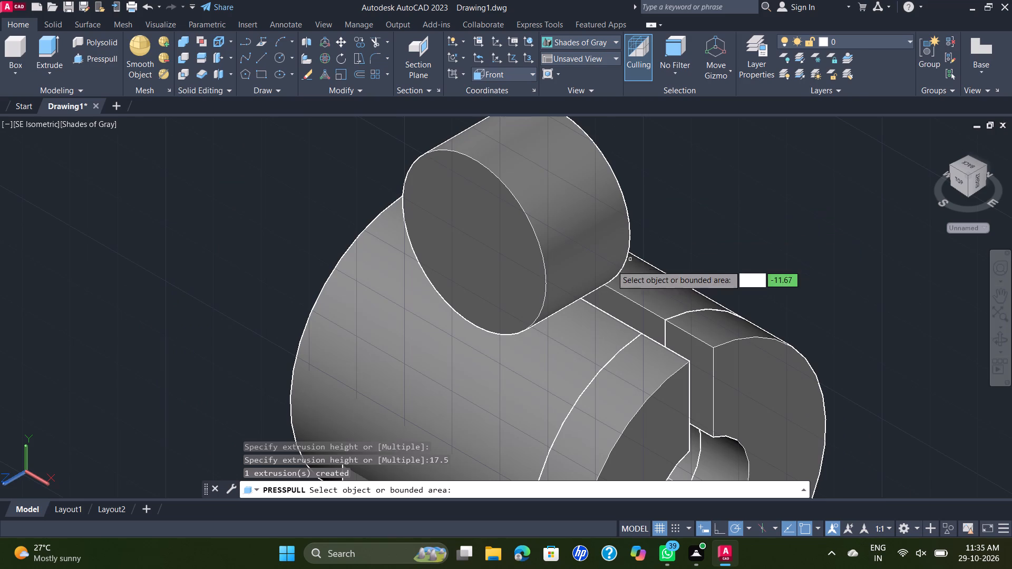
pyautogui.press('Escape')
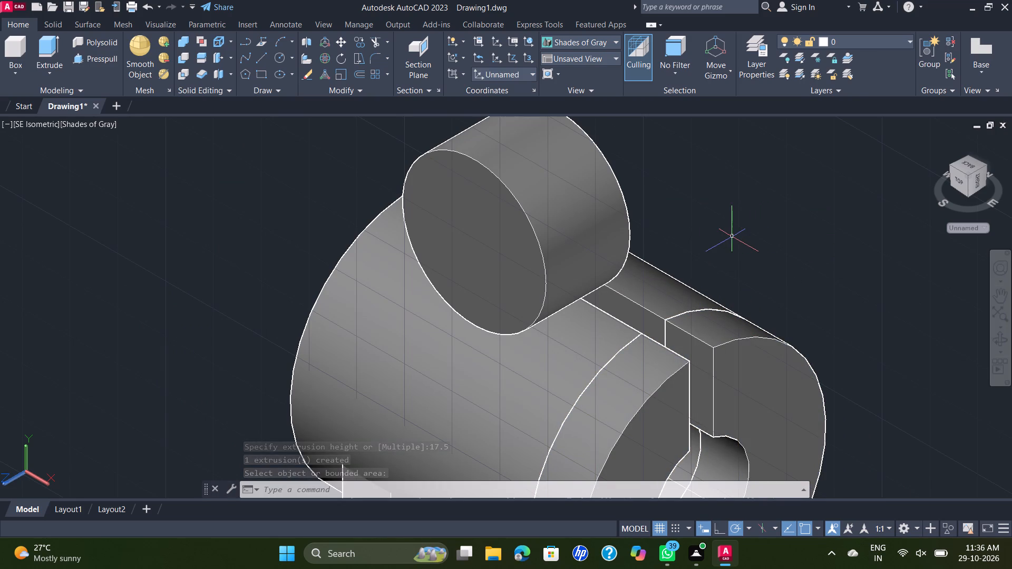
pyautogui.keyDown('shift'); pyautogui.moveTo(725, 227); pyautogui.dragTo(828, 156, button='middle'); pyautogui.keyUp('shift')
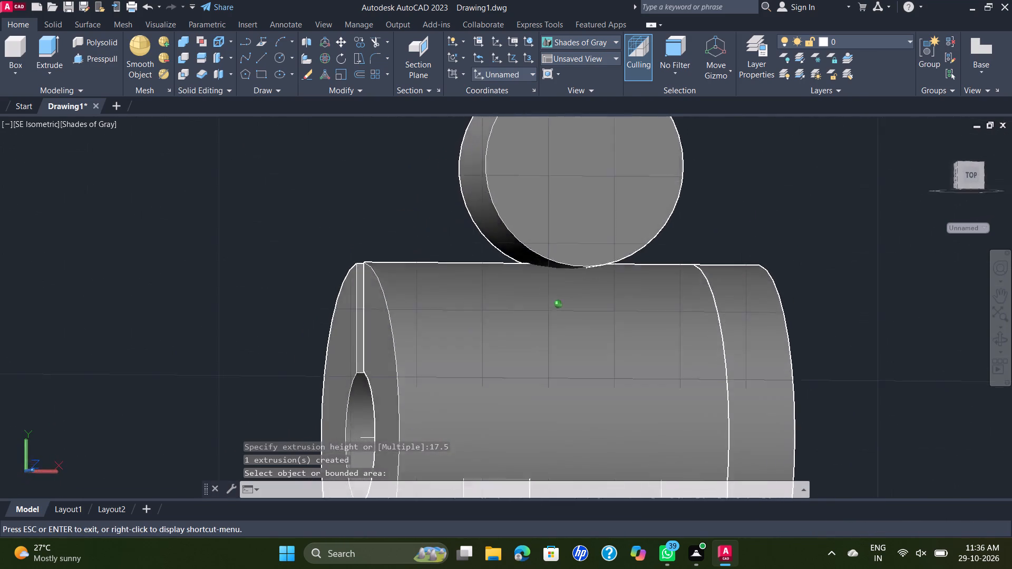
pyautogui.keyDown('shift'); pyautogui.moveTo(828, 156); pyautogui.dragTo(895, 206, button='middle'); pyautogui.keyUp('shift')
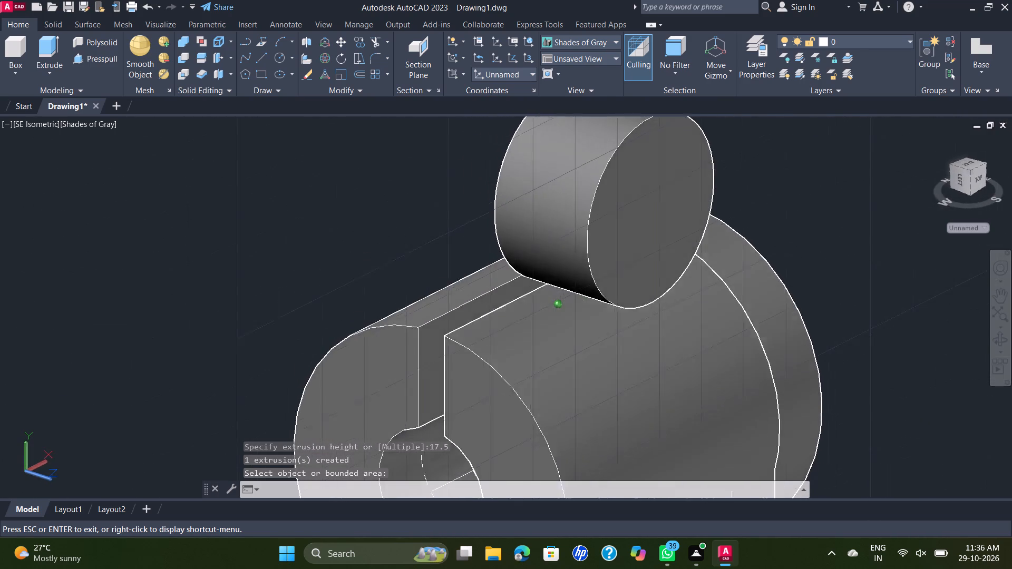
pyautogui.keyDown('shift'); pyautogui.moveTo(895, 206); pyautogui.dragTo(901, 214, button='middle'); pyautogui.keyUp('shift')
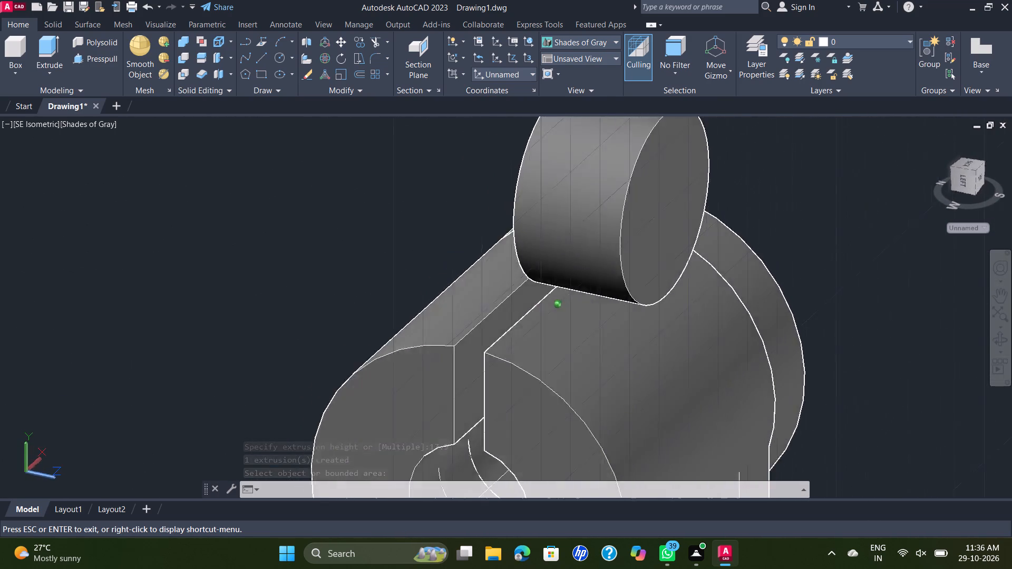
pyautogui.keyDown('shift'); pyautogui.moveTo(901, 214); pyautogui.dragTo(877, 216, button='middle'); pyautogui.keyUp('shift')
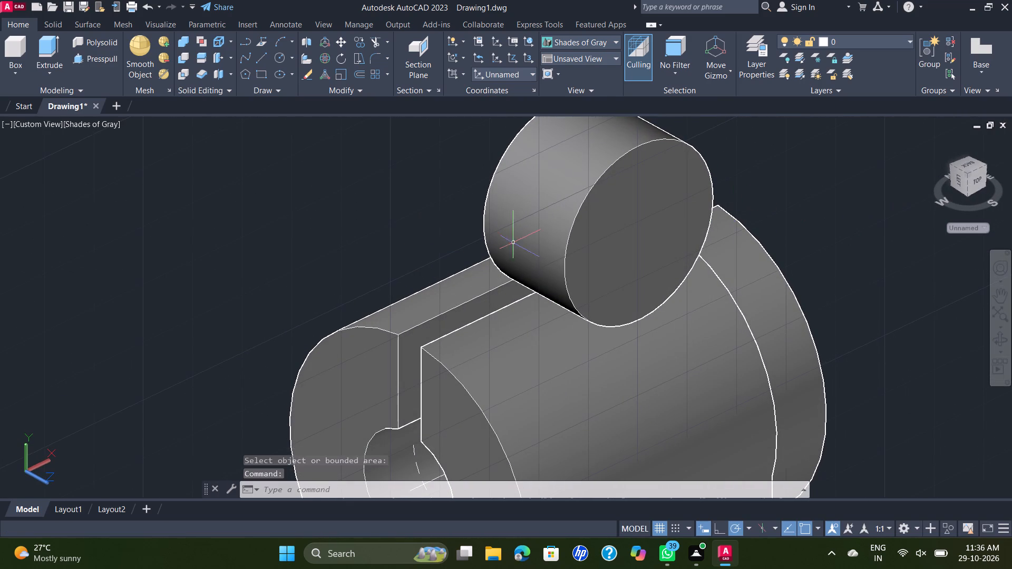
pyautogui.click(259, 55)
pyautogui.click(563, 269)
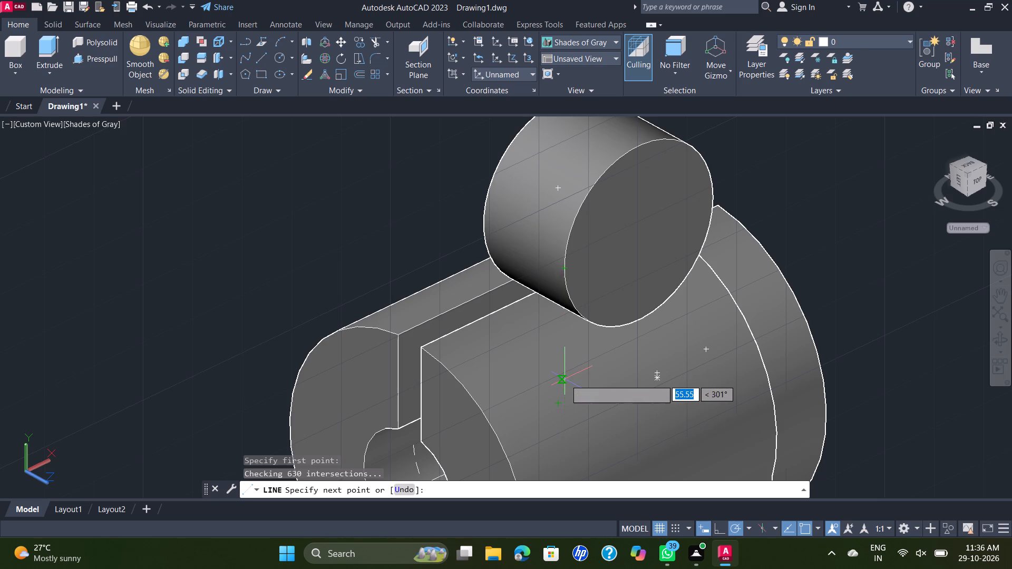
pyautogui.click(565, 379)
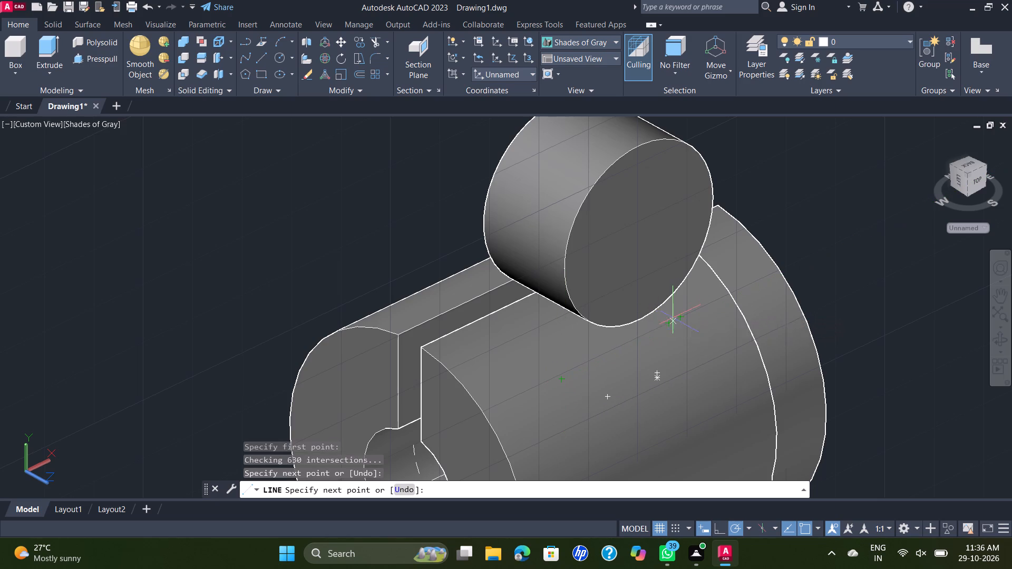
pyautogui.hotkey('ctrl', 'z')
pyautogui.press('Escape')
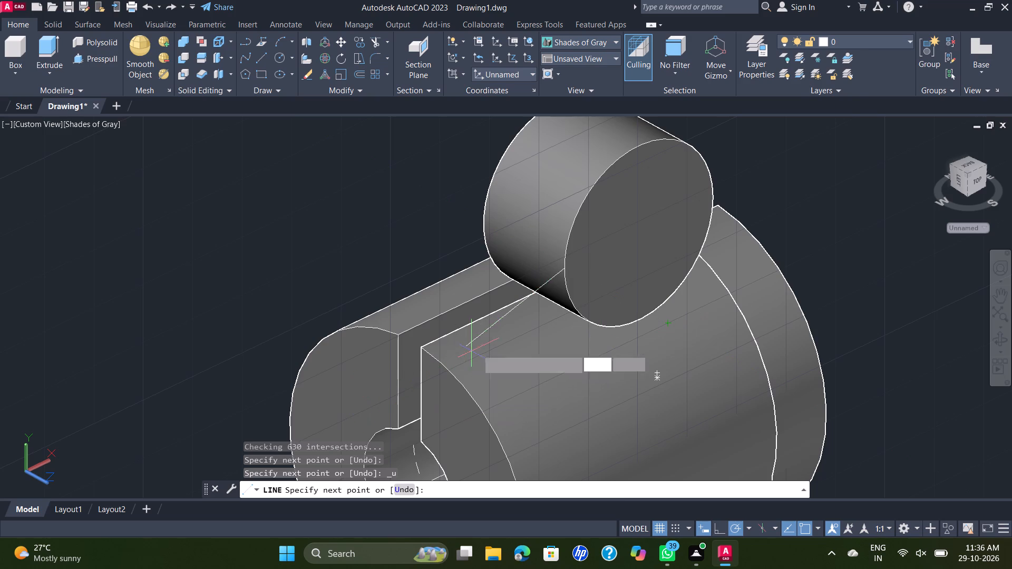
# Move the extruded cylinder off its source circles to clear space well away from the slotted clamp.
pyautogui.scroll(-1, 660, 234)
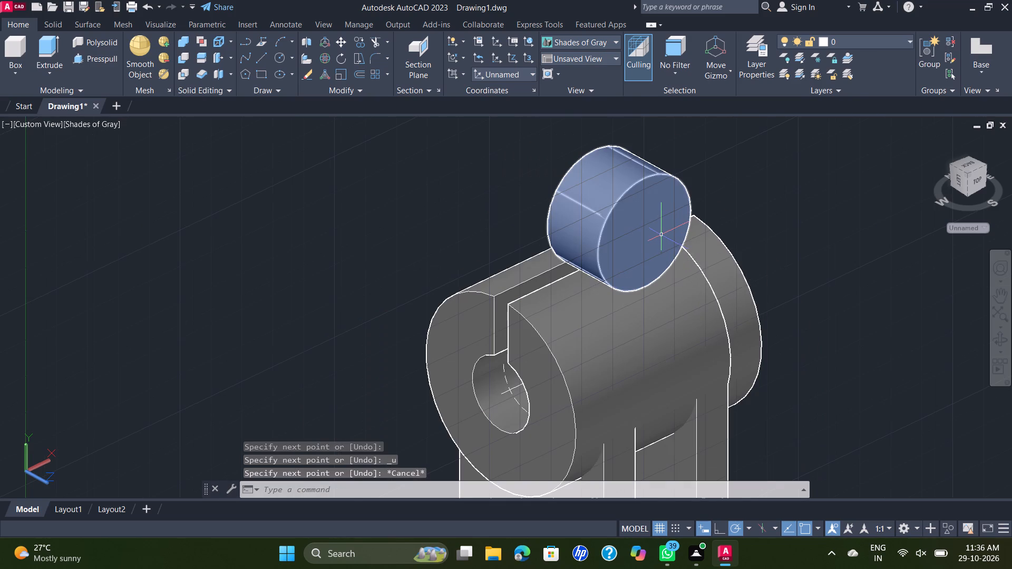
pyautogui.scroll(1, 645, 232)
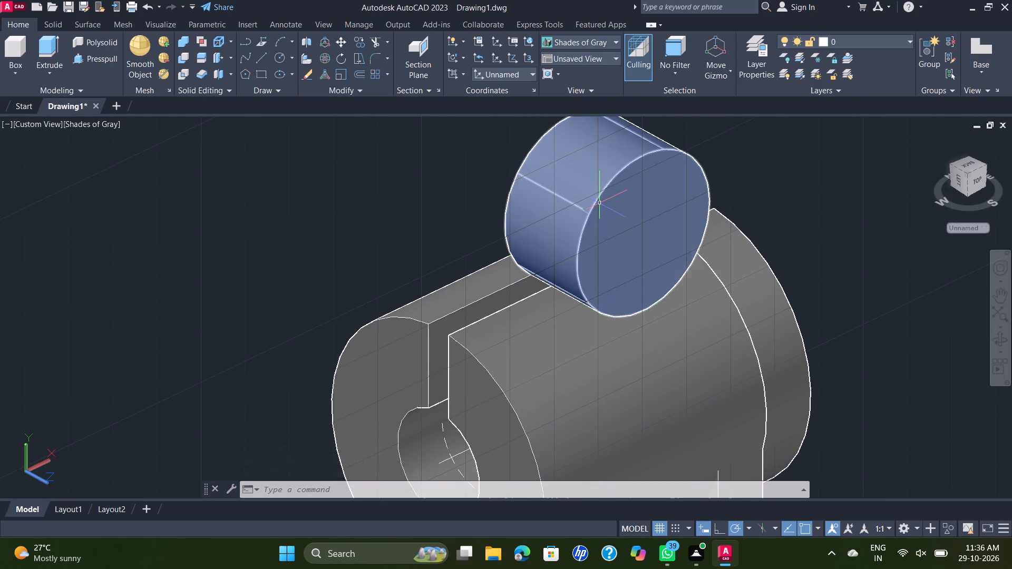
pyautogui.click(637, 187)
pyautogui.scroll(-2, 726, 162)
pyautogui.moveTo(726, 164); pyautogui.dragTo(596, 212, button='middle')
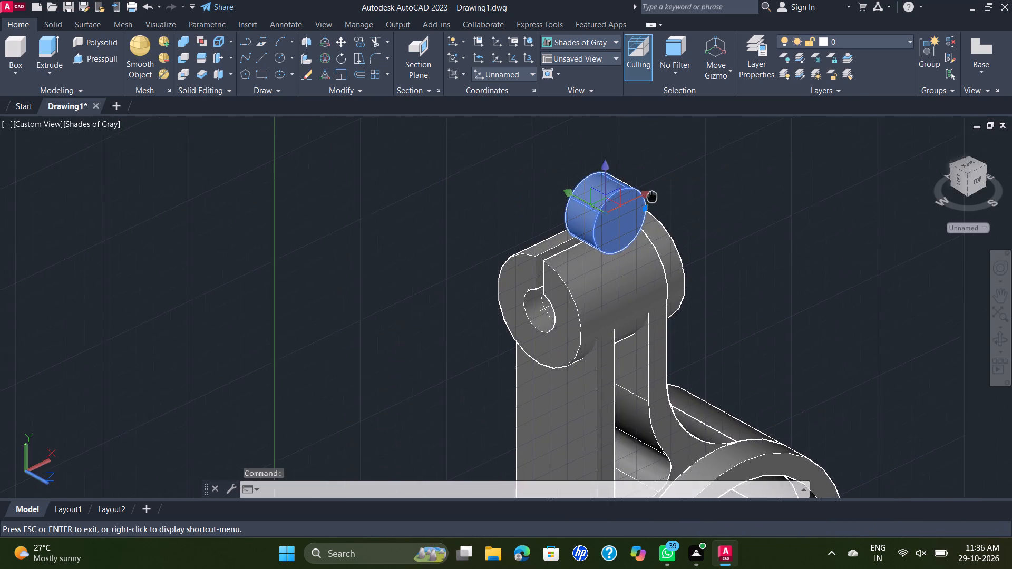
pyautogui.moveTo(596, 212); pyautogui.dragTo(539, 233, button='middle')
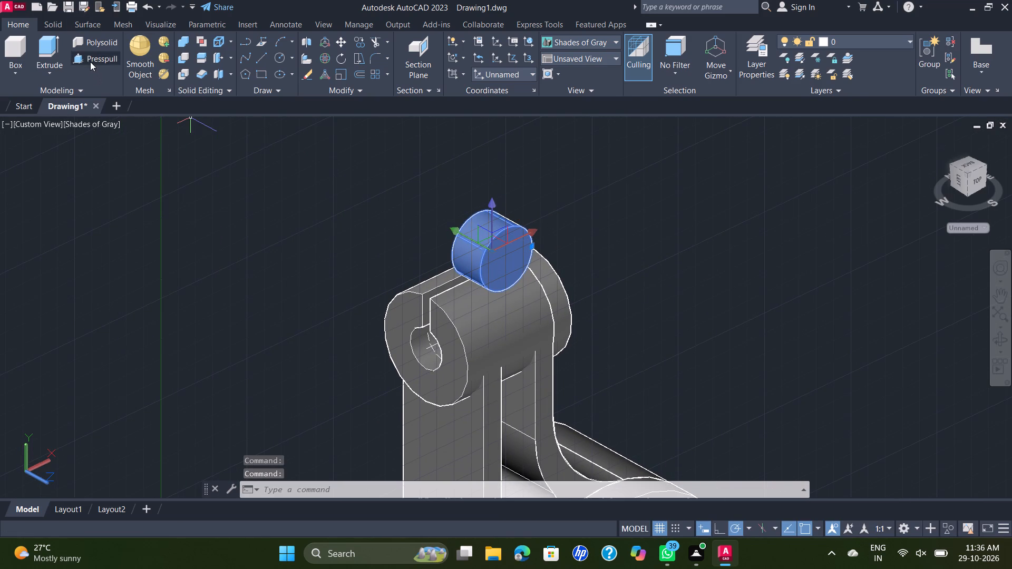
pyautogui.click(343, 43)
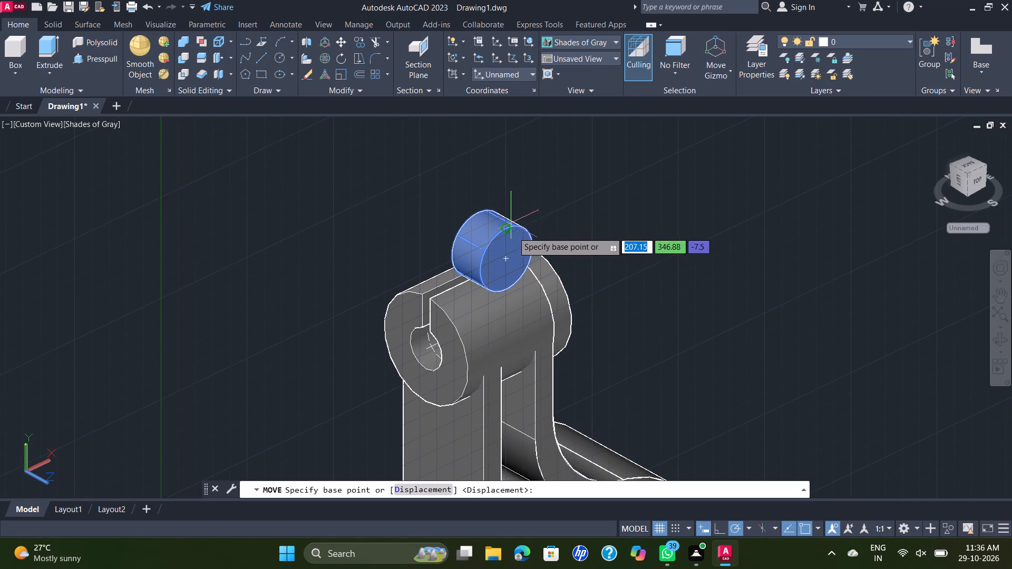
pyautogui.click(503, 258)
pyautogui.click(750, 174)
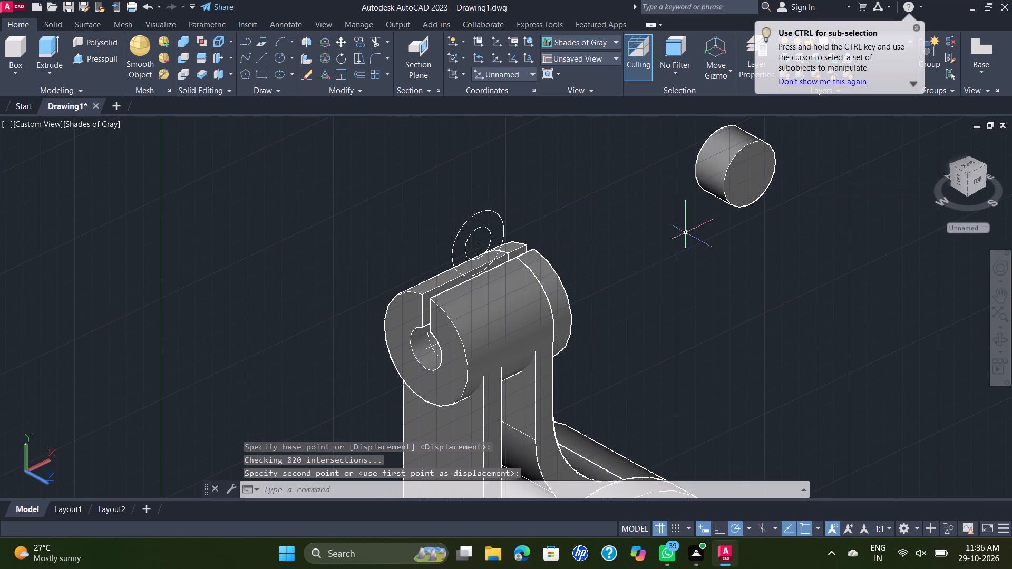
# Move the two concentric circles from their common centre to empty space between the slotted clamp and the separate cylinder.
pyautogui.click(509, 202)
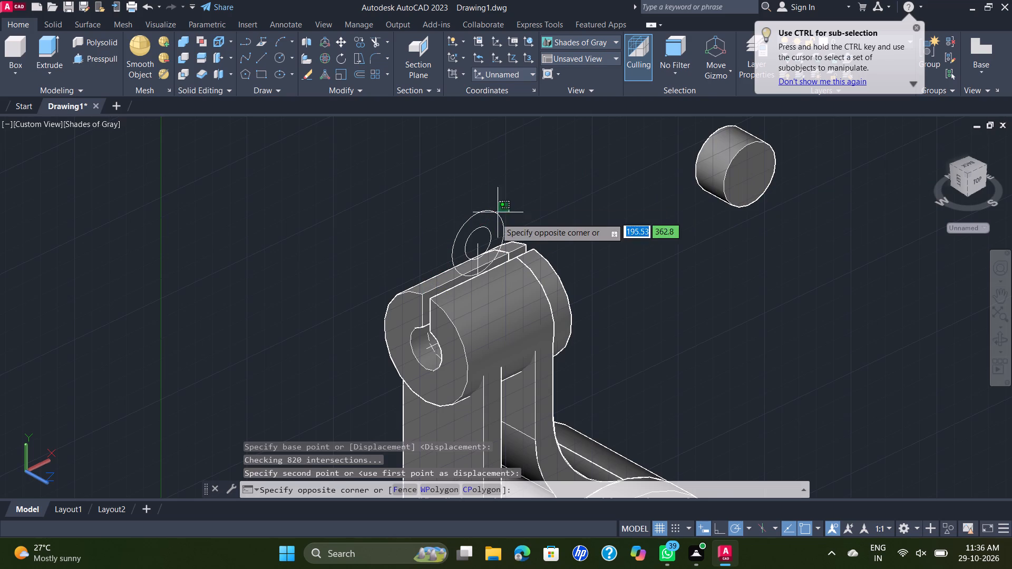
pyautogui.click(485, 232)
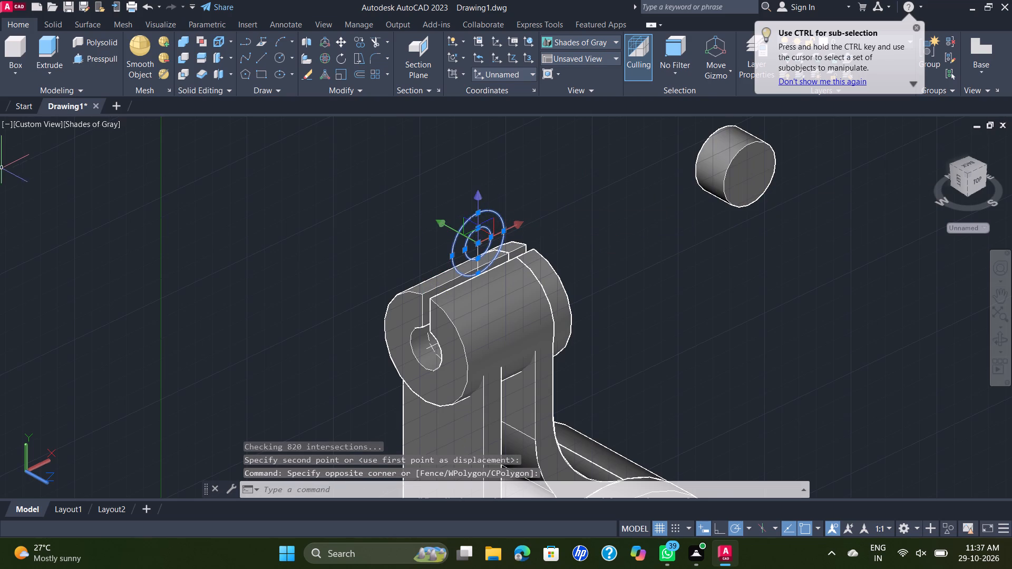
pyautogui.click(339, 44)
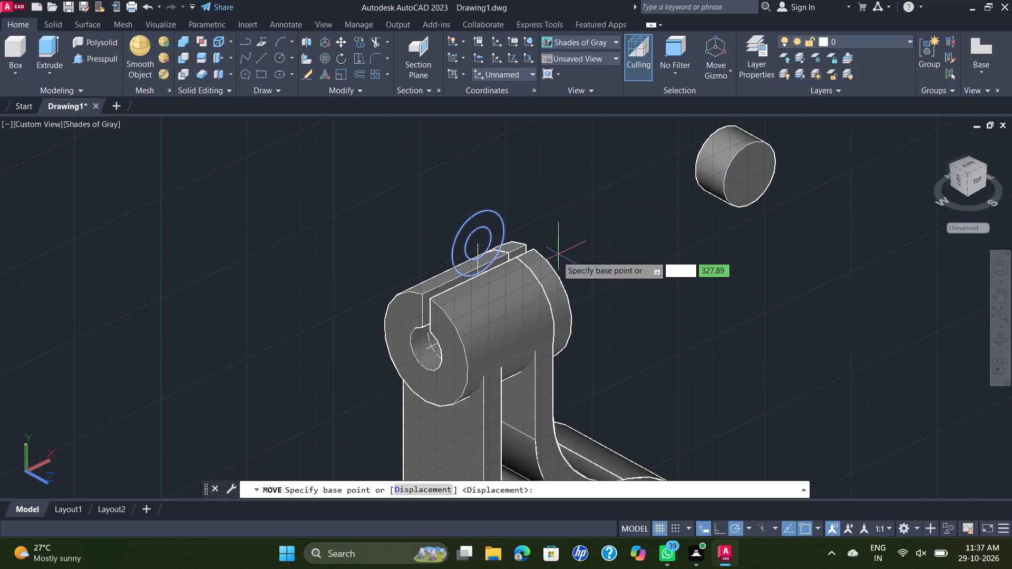
pyautogui.click(474, 246)
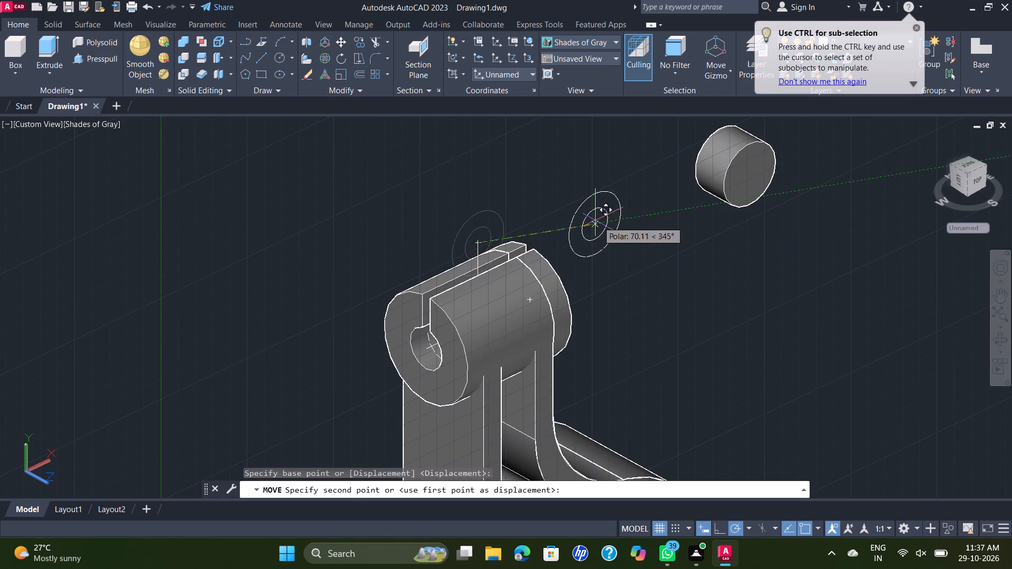
pyautogui.click(622, 219)
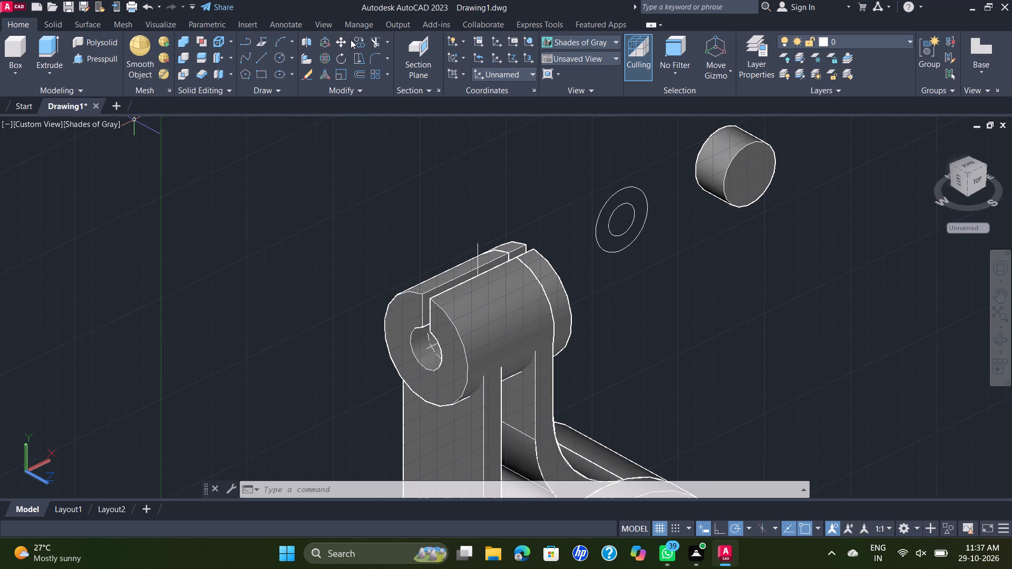
# Draw a line 30 units long in the -Y direction from the outer circle's quadrant nearest the clamp.
pyautogui.click(258, 62)
pyautogui.scroll(1, 610, 277)
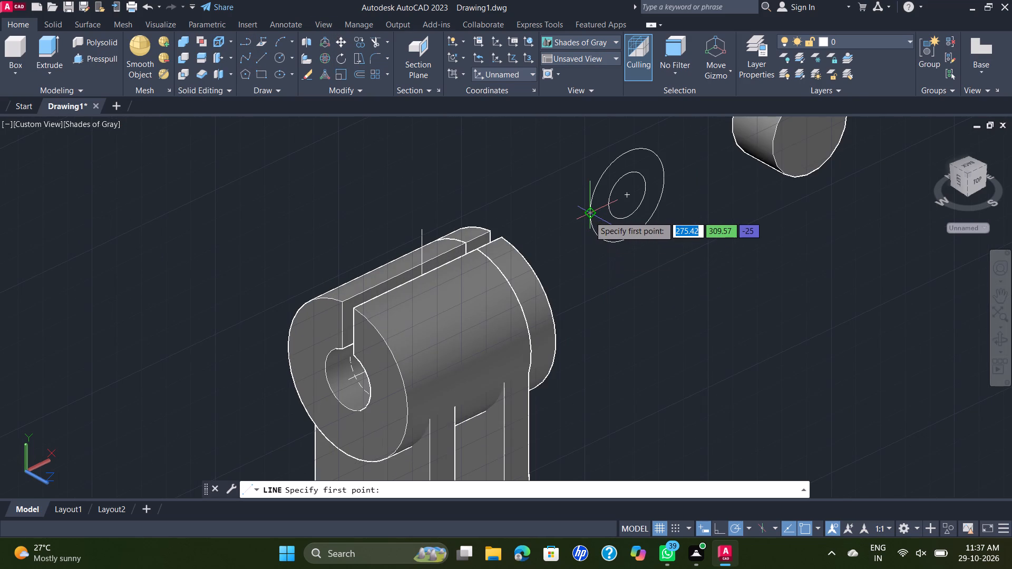
pyautogui.click(589, 216)
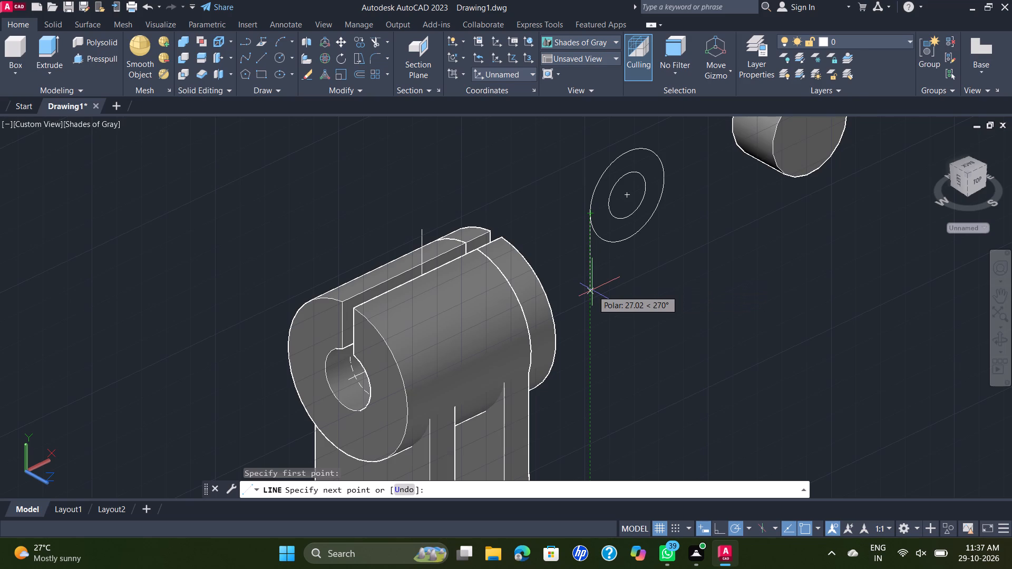
pyautogui.press('3')
pyautogui.press('0')
pyautogui.press('Return')
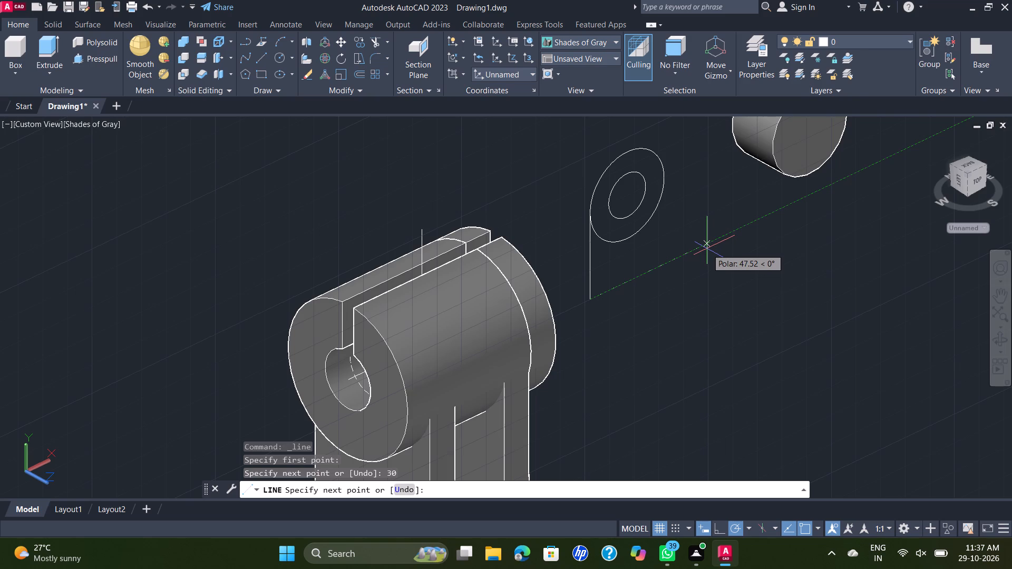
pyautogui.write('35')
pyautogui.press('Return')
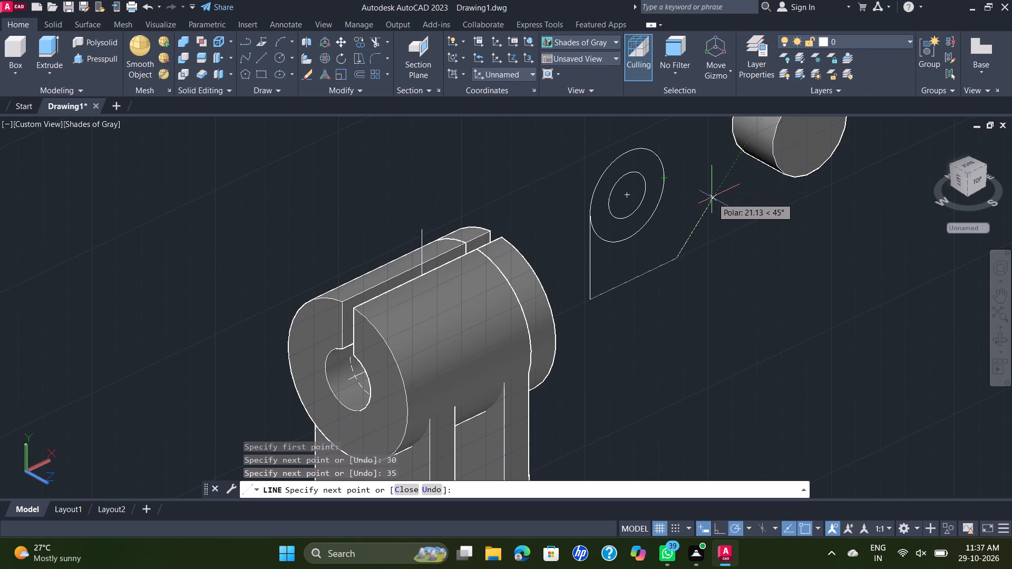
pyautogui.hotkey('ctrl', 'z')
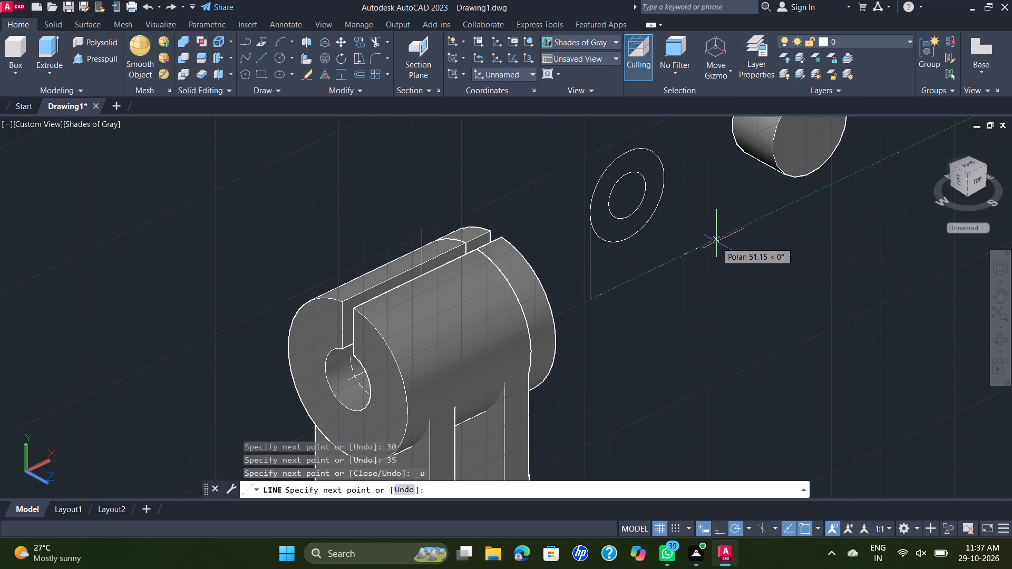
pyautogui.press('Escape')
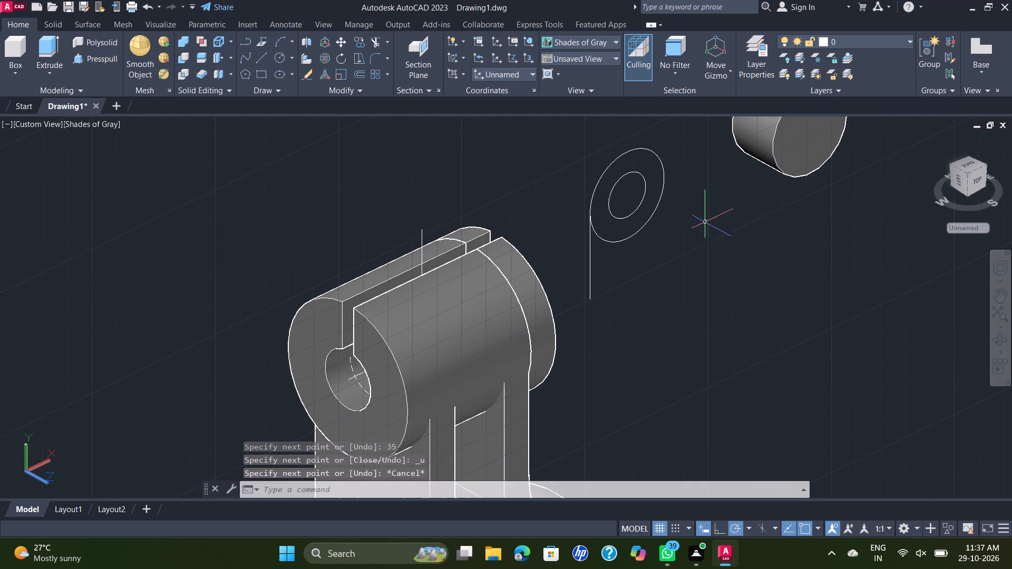
# Draw a 30-unit line in -Y from the outer circle's opposite quadrant and connect it to the first line's lower end.
pyautogui.press('space')
pyautogui.click(667, 176)
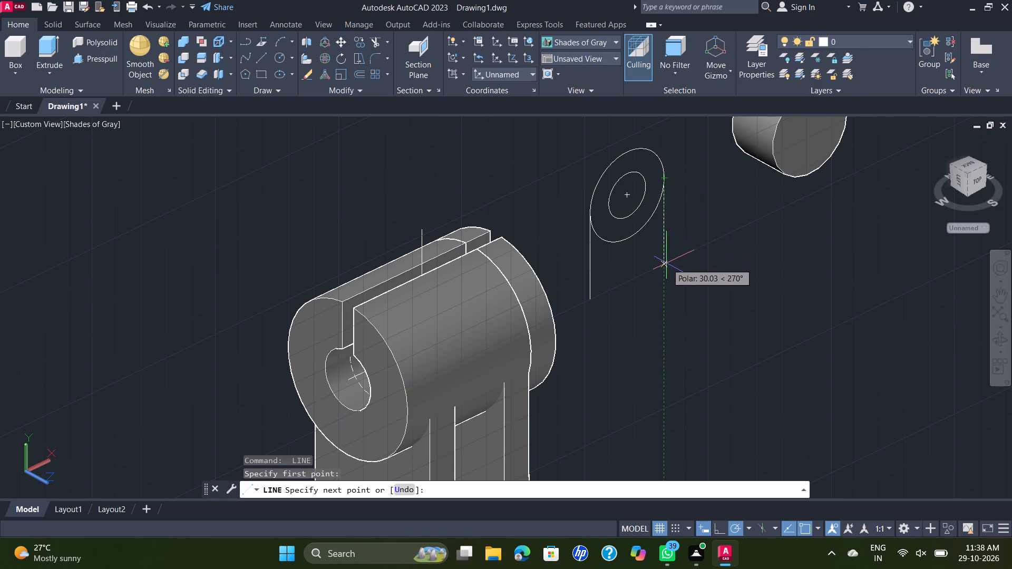
pyautogui.write('30')
pyautogui.press('Return')
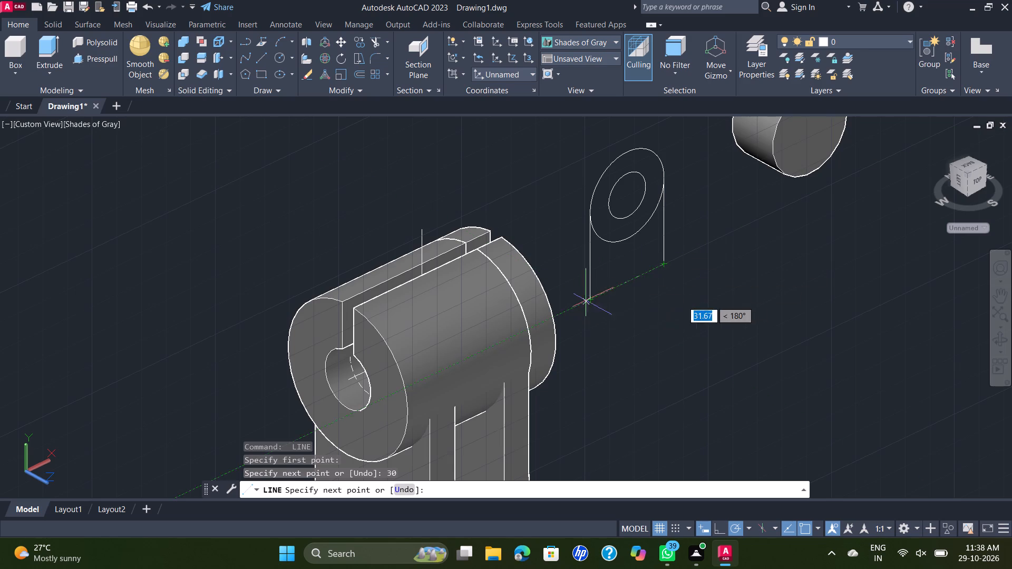
pyautogui.click(590, 300)
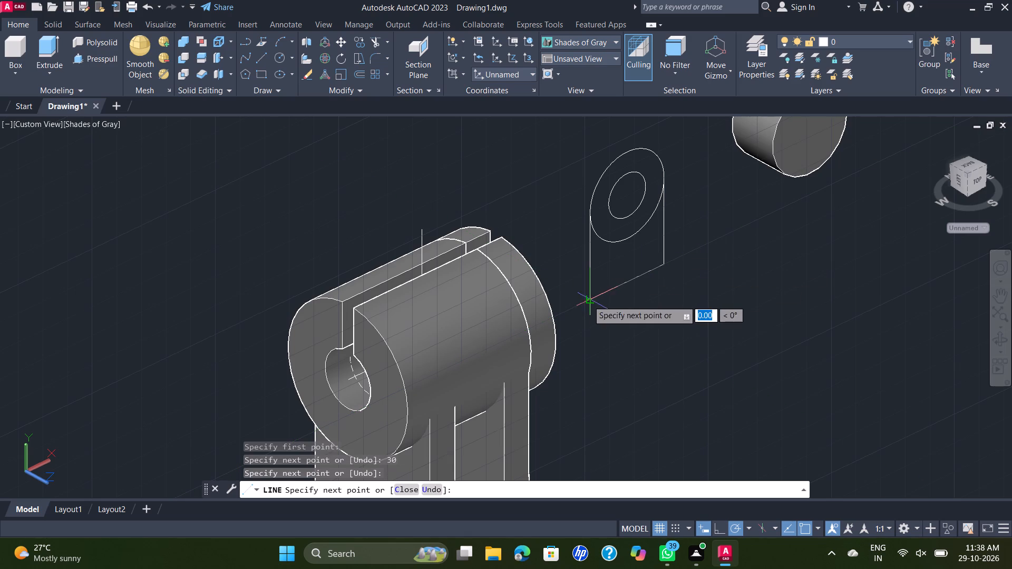
pyautogui.press('Escape')
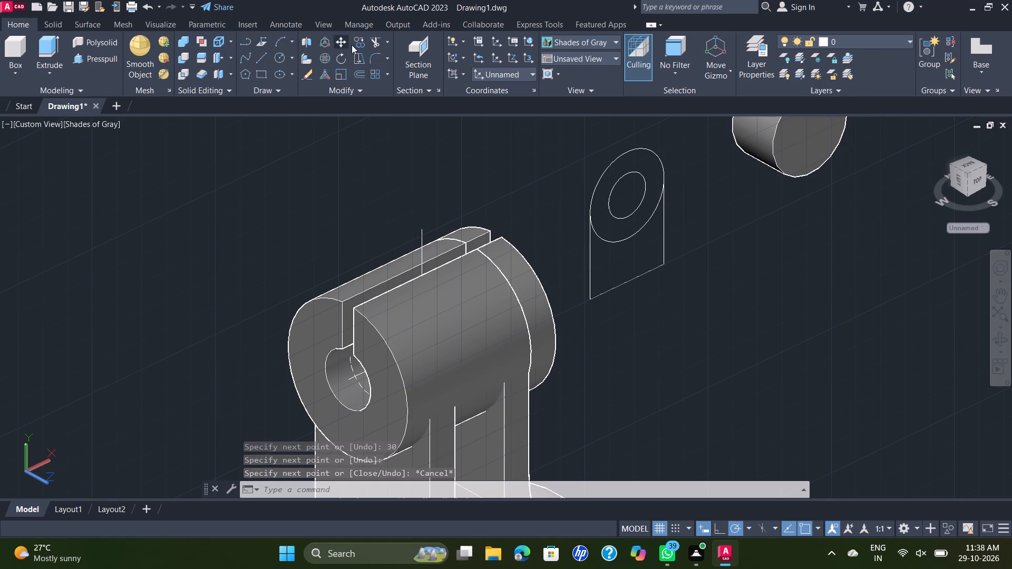
# Trim away the outer circle's lower arc between the two vertical lines, leaving a round-topped outline.
pyautogui.click(377, 40)
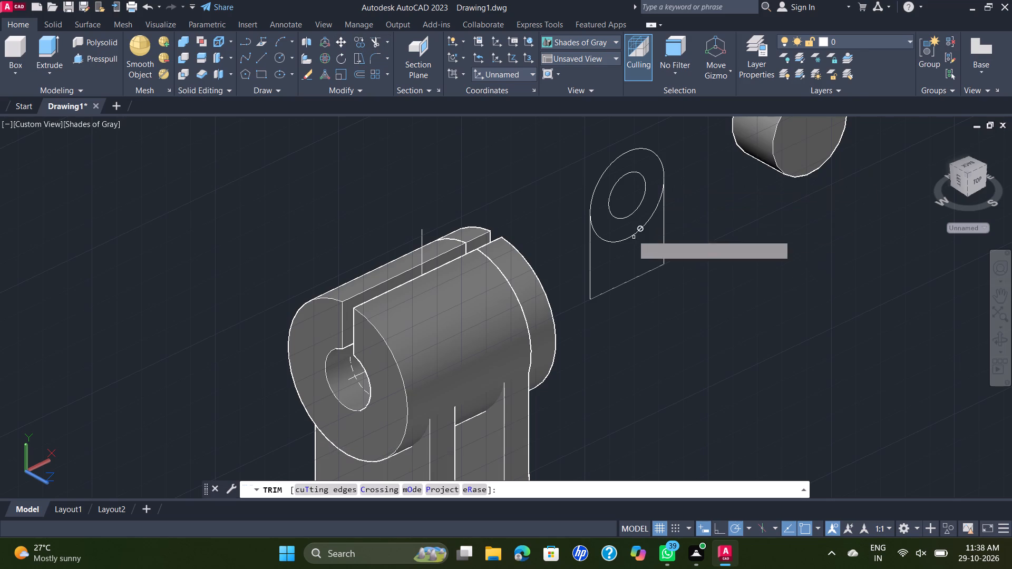
pyautogui.scroll(5, 635, 235)
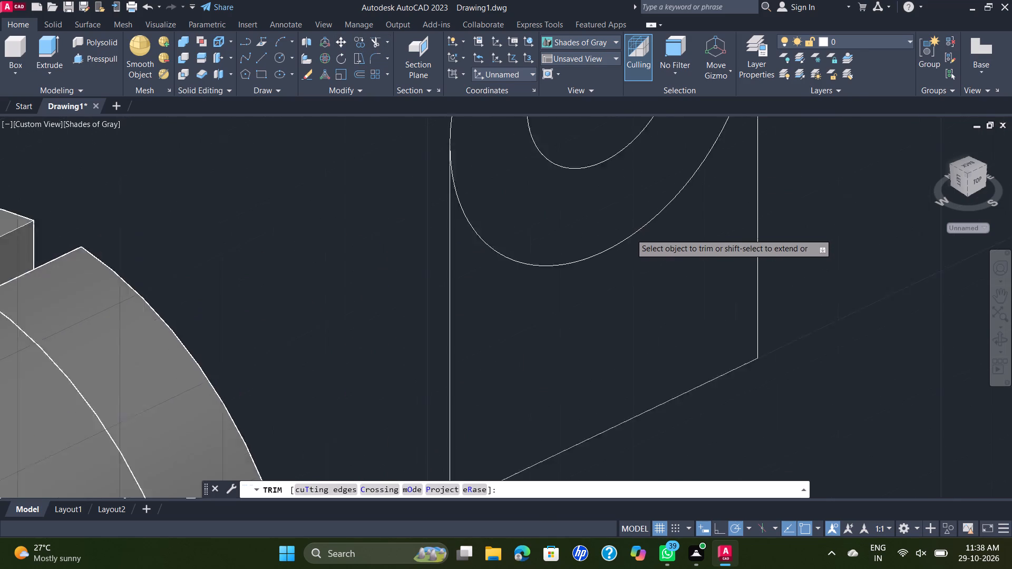
pyautogui.click(629, 237)
pyautogui.scroll(-4, 629, 237)
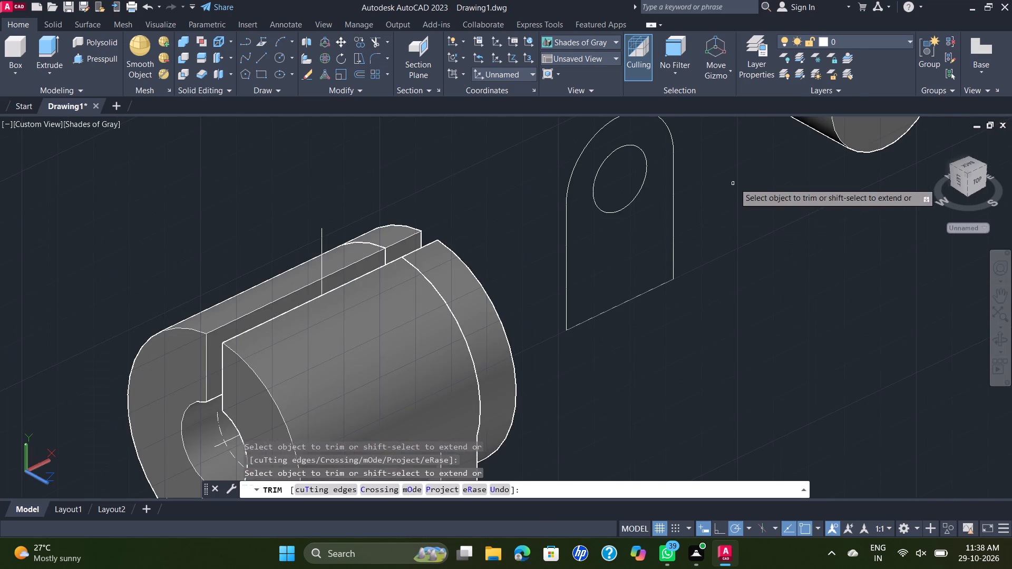
pyautogui.scroll(-2, 734, 183)
pyautogui.press('Escape')
# Delete the separate extruded cylinder beyond the round-topped profile.
pyautogui.click(785, 150)
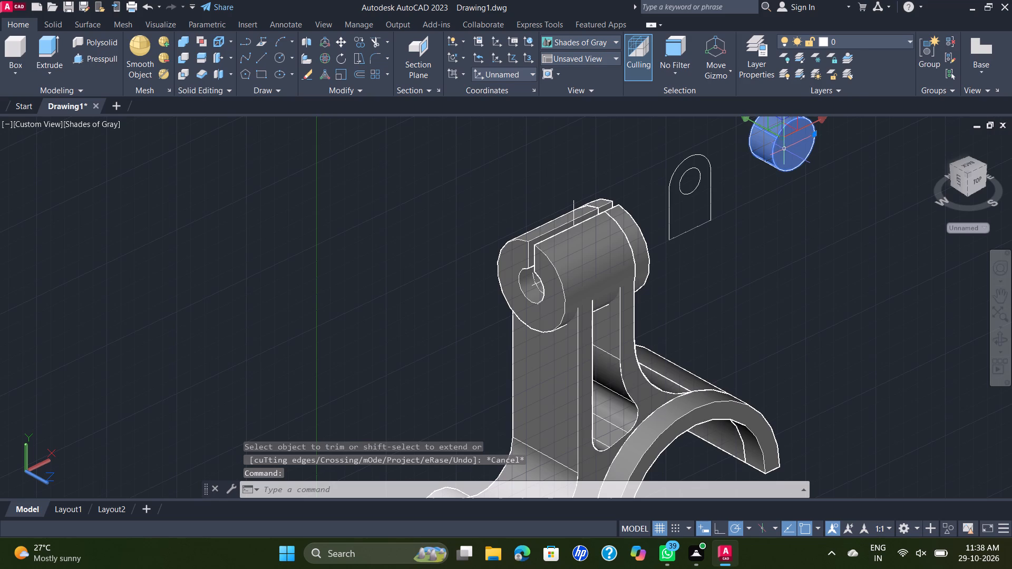
pyautogui.press('Delete')
# Join the trimmed arc and the three straight lines of the round-topped outline into one polyline.
pyautogui.scroll(1, 705, 171)
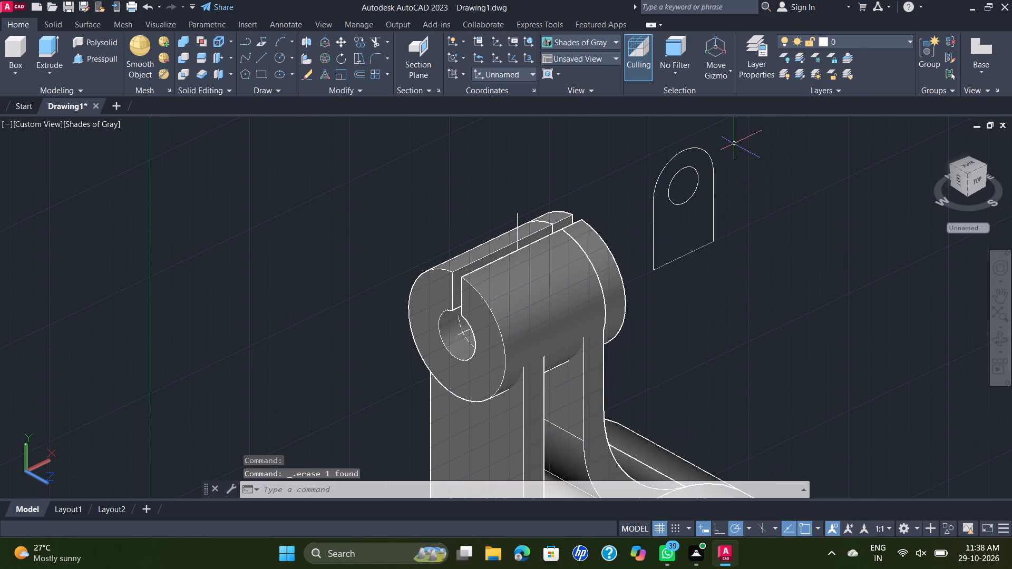
pyautogui.click(735, 143)
pyautogui.click(649, 297)
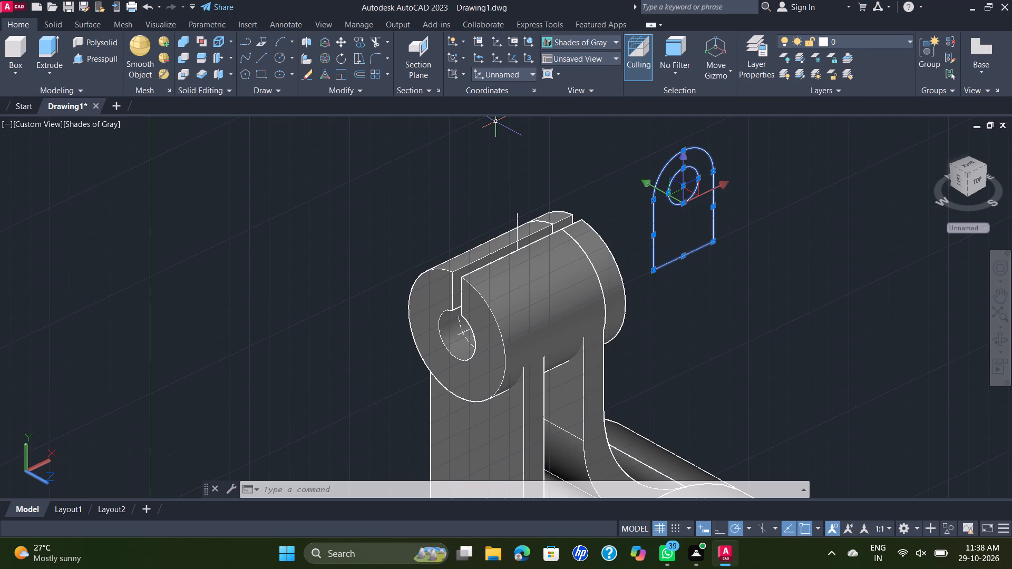
pyautogui.press('j')
pyautogui.press('Return')
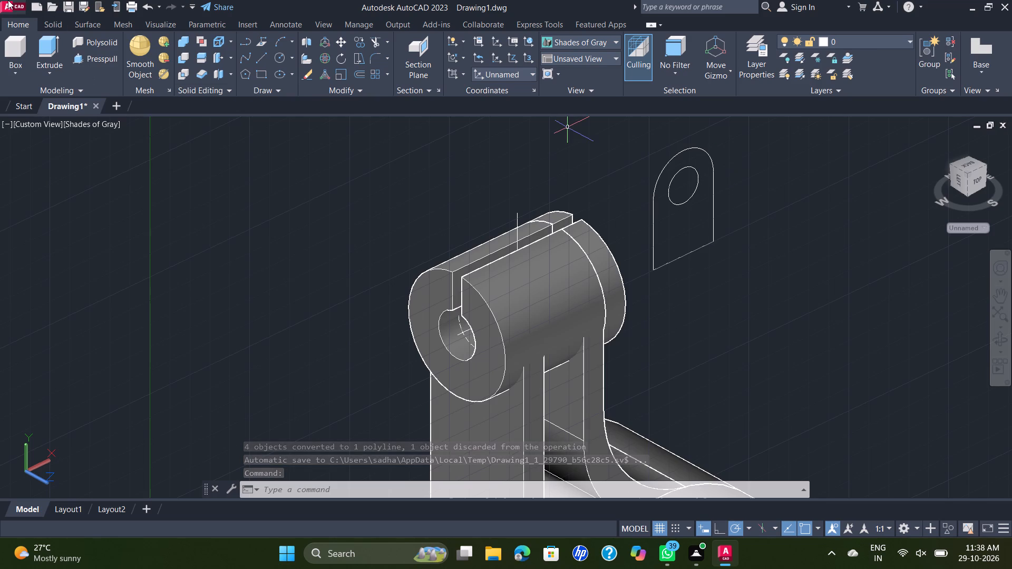
# Presspull the round-topped outline into a solid.
pyautogui.click(90, 57)
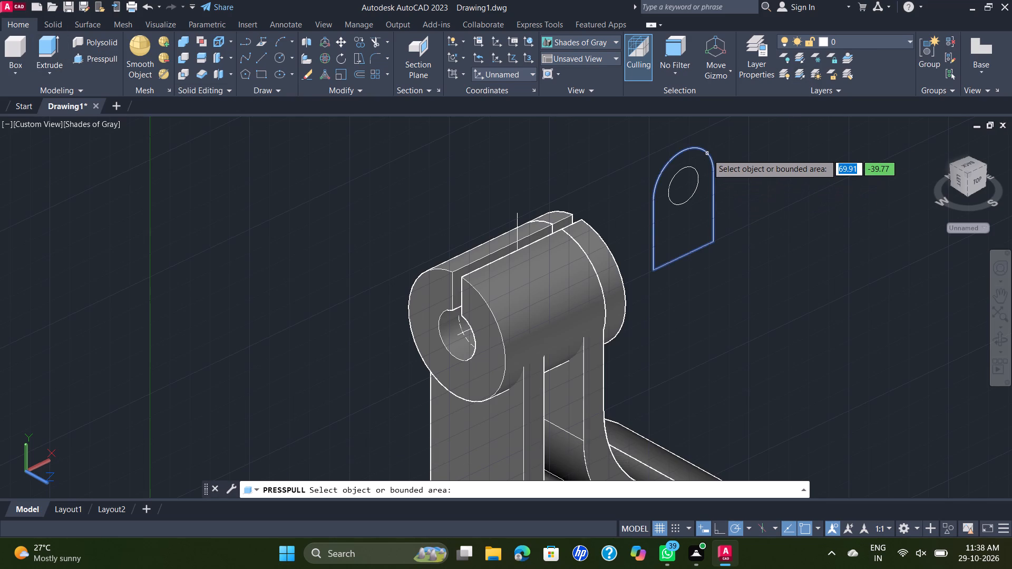
pyautogui.click(708, 158)
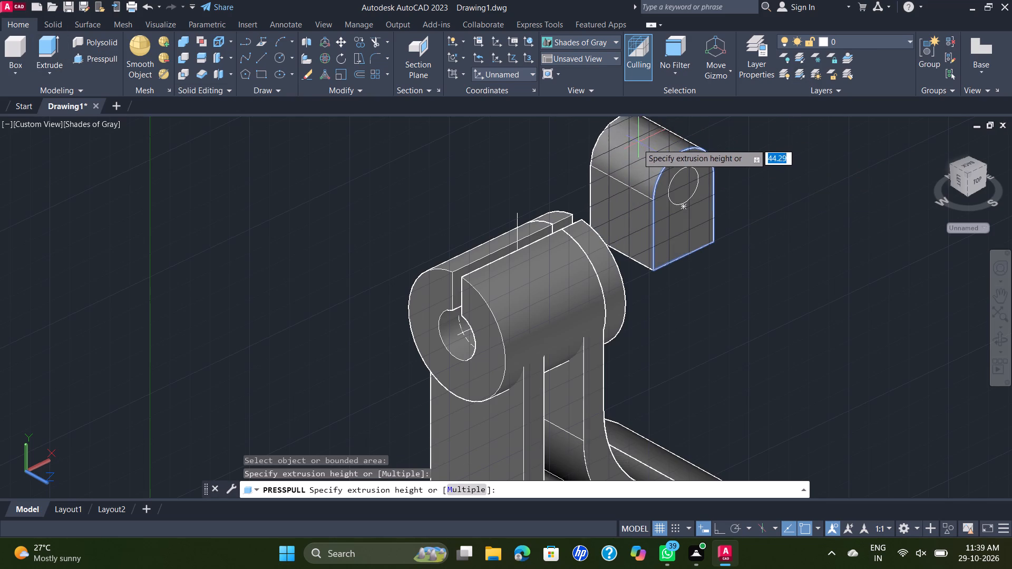
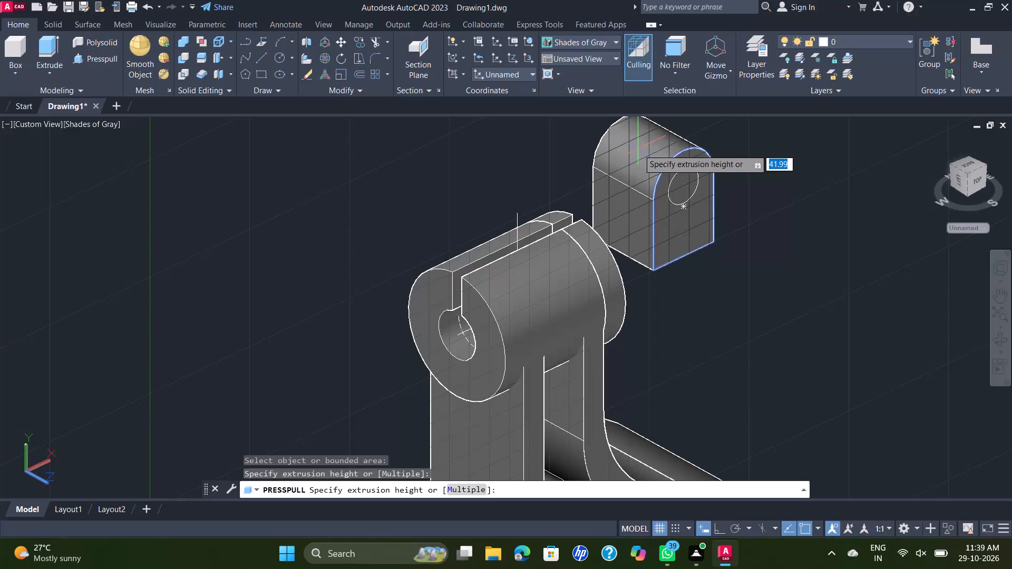
# Set the Presspull height of the round-topped outline to -17.5.
pyautogui.press('-')
pyautogui.write('17.5')
pyautogui.press('Return')
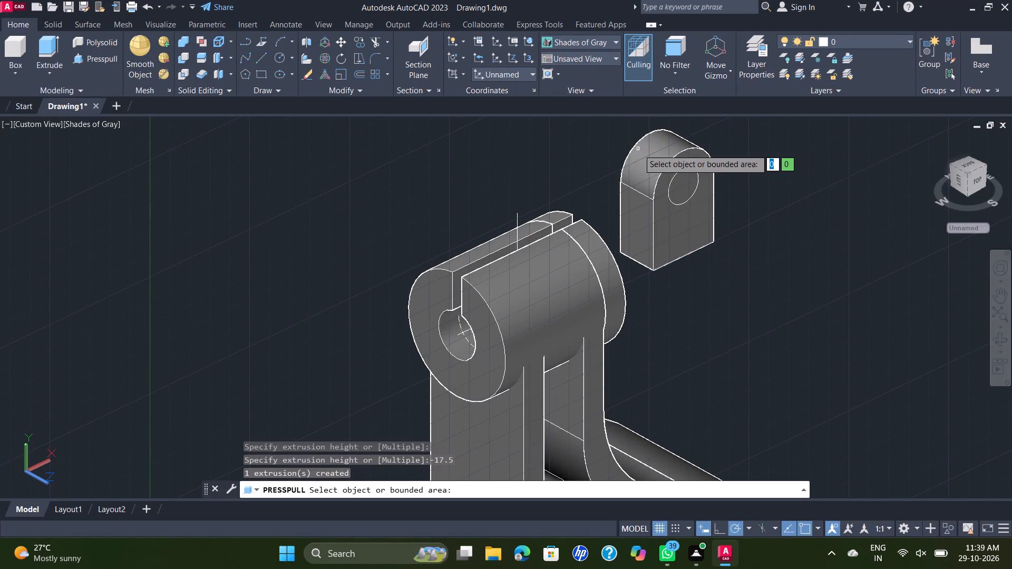
# Presspull the circular area back through the round-topped solid to cut a through hole.
pyautogui.click(680, 187)
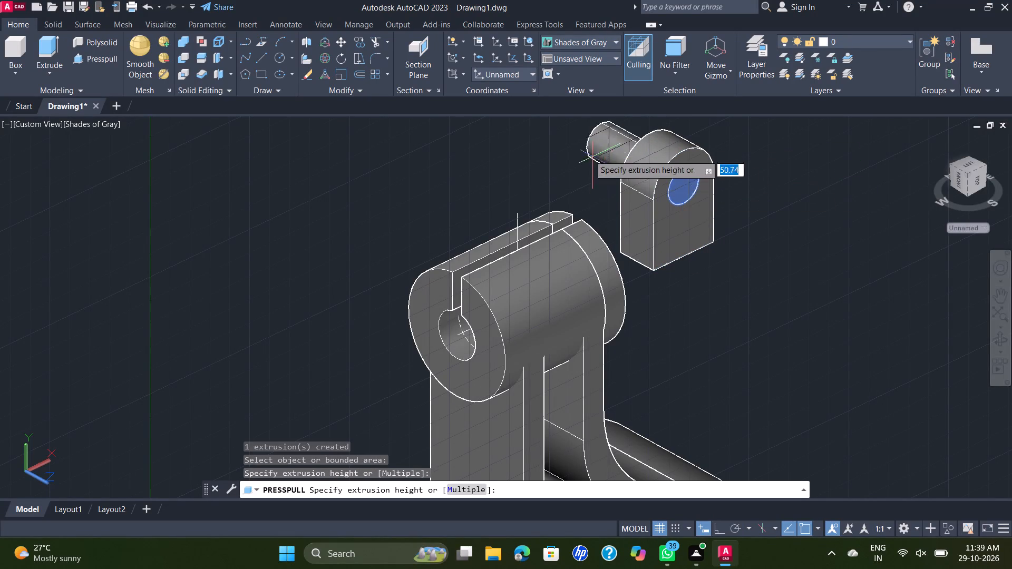
pyautogui.click(583, 153)
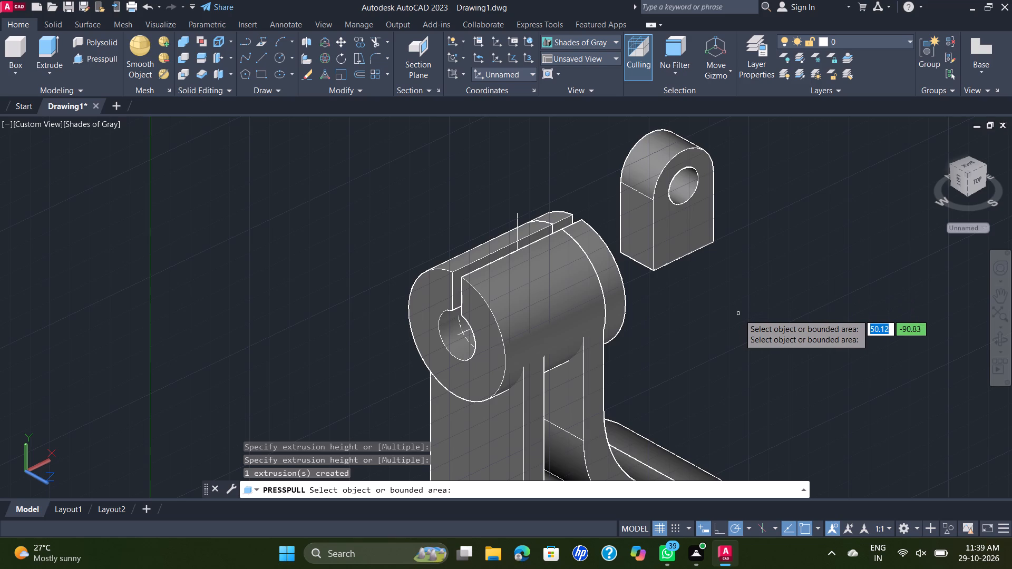
pyautogui.press('Escape')
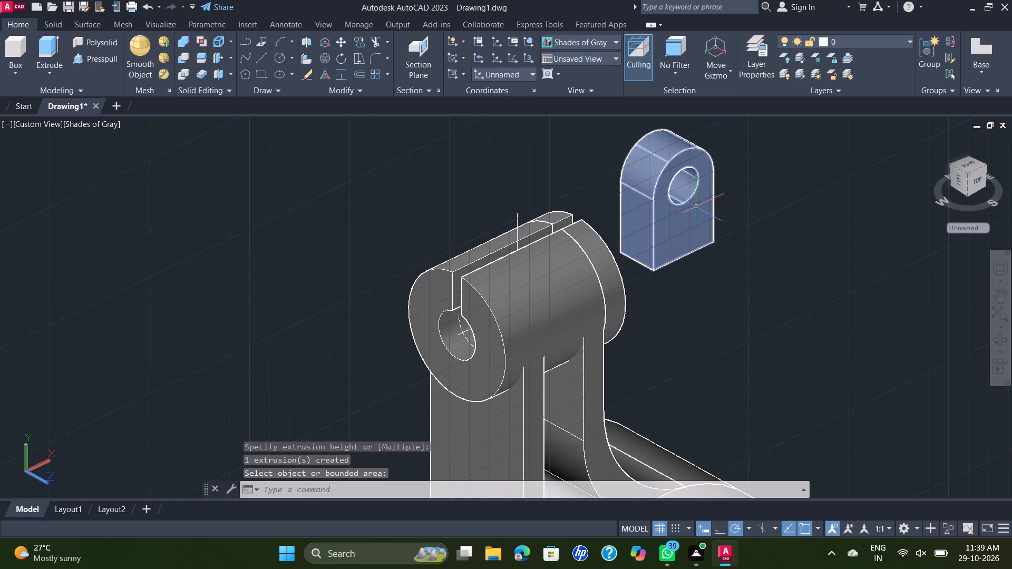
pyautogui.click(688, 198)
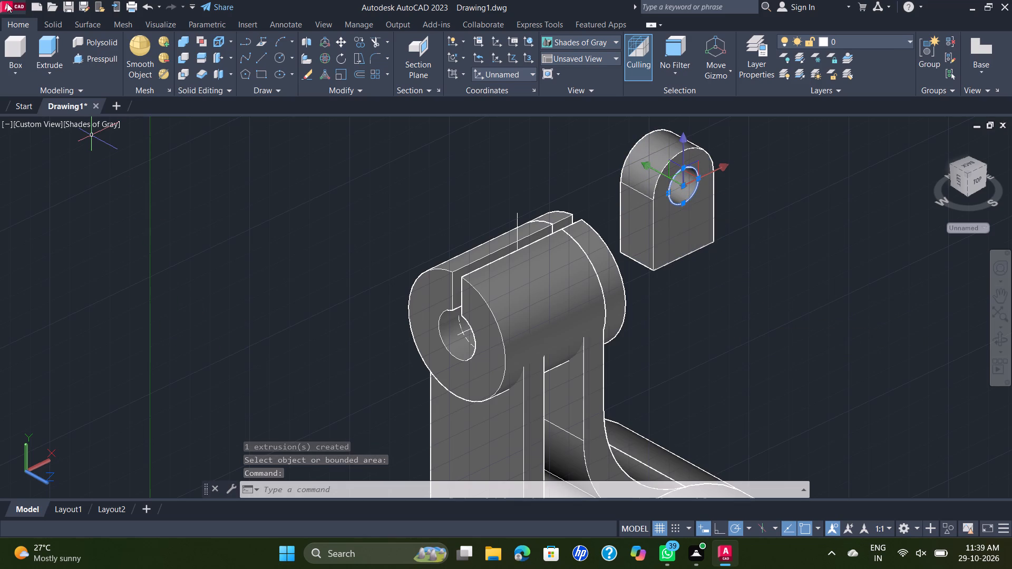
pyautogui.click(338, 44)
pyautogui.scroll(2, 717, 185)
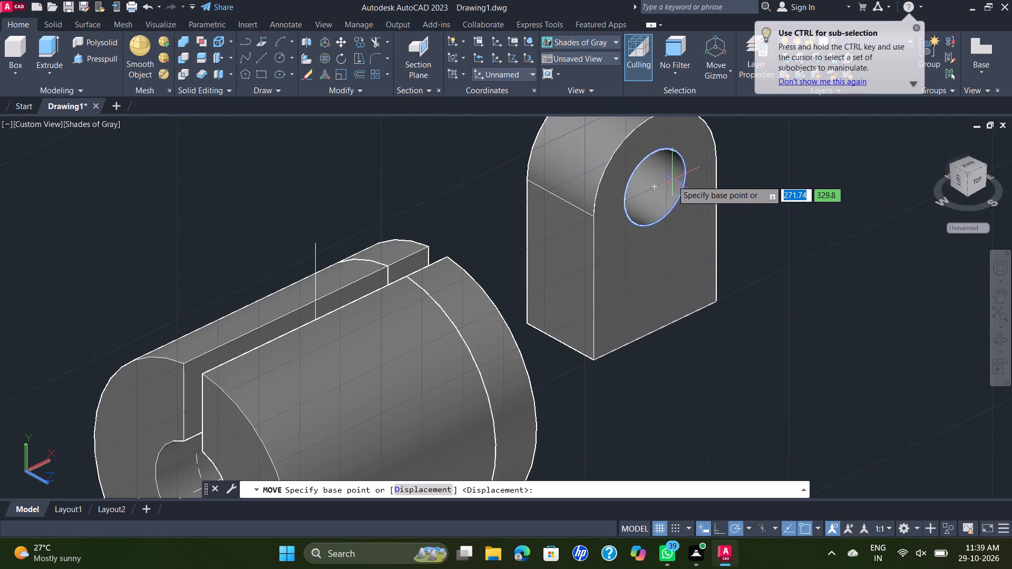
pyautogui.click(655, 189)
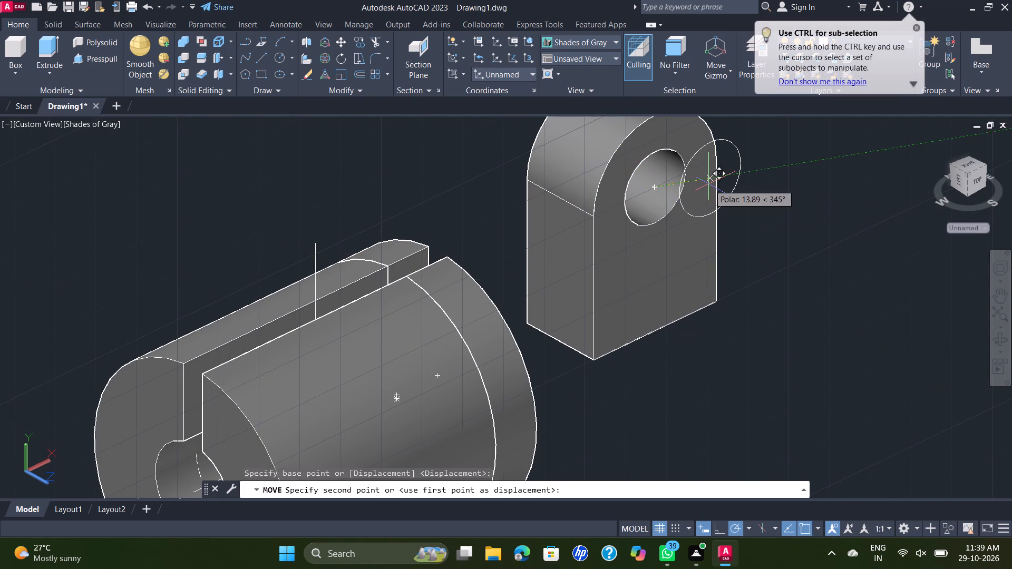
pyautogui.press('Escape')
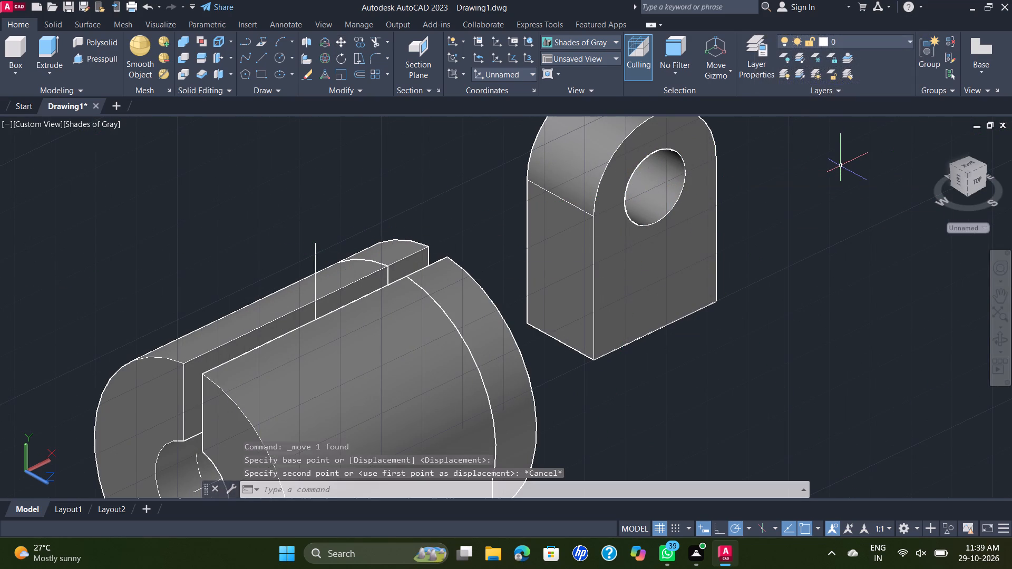
# Move the round-topped solid from its hole's front centre to the upper endpoint of the vertical line above the clamp cylinder.
pyautogui.click(695, 187)
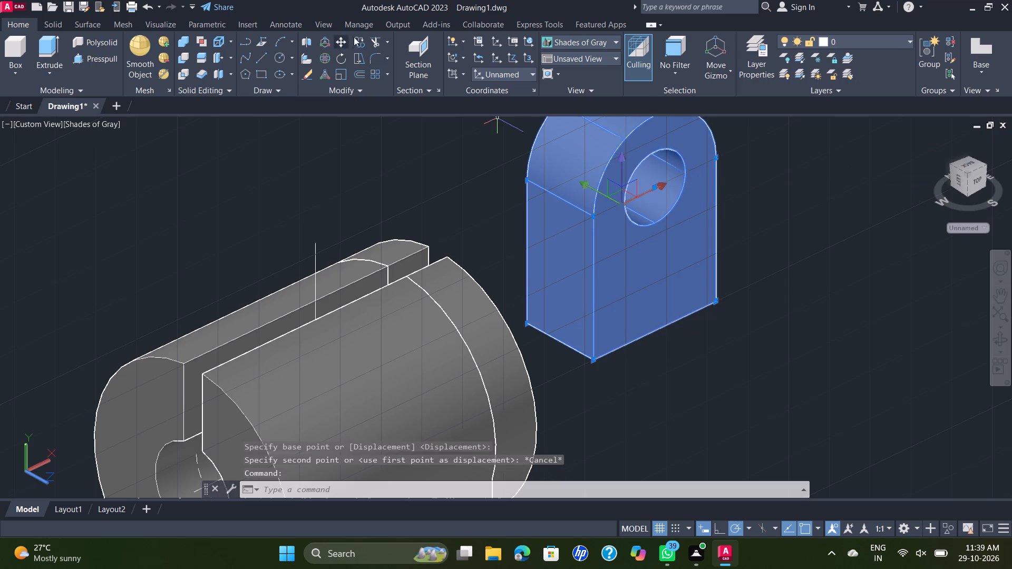
pyautogui.click(340, 43)
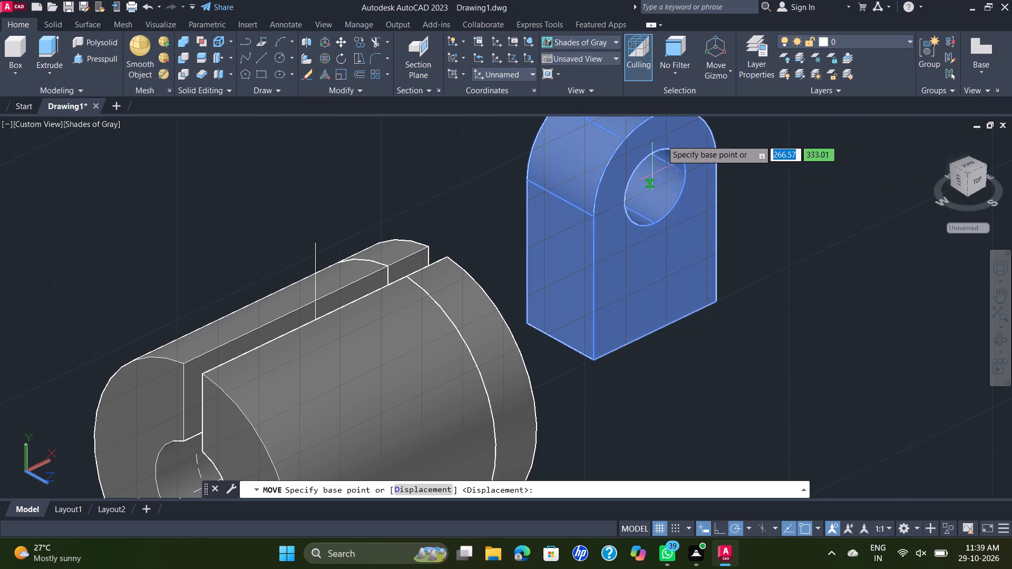
pyautogui.click(655, 188)
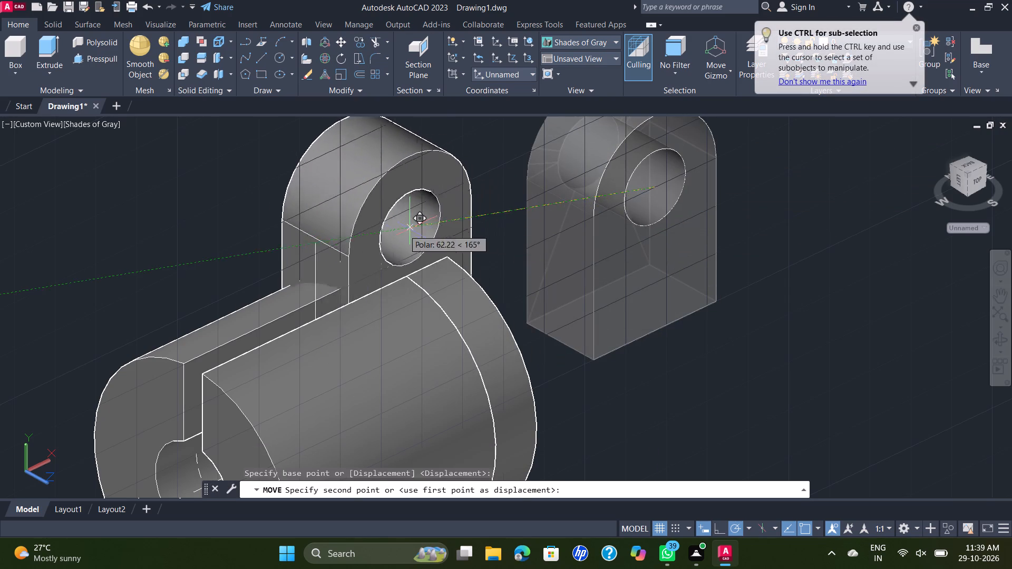
pyautogui.scroll(1, 318, 250)
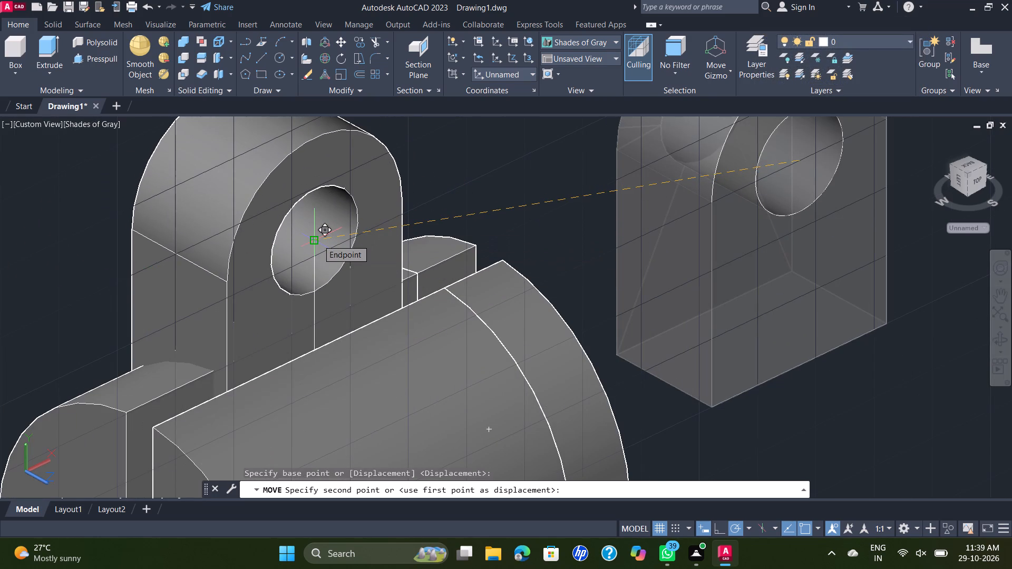
pyautogui.click(318, 240)
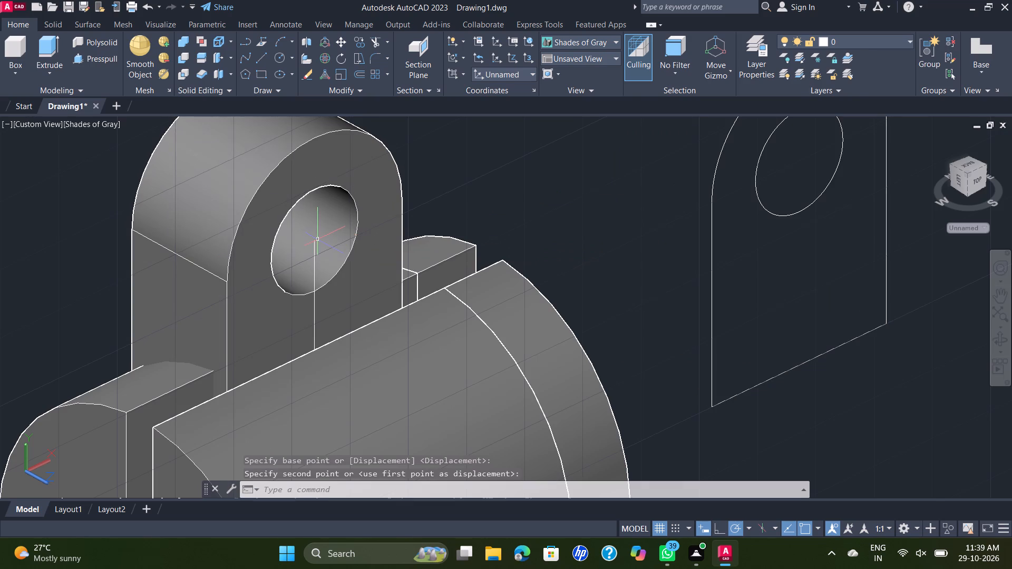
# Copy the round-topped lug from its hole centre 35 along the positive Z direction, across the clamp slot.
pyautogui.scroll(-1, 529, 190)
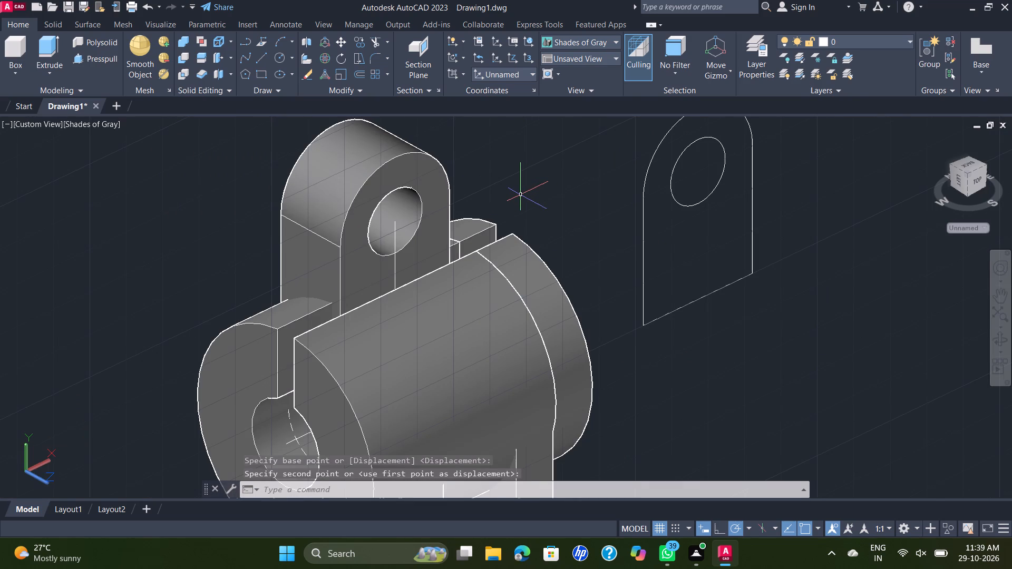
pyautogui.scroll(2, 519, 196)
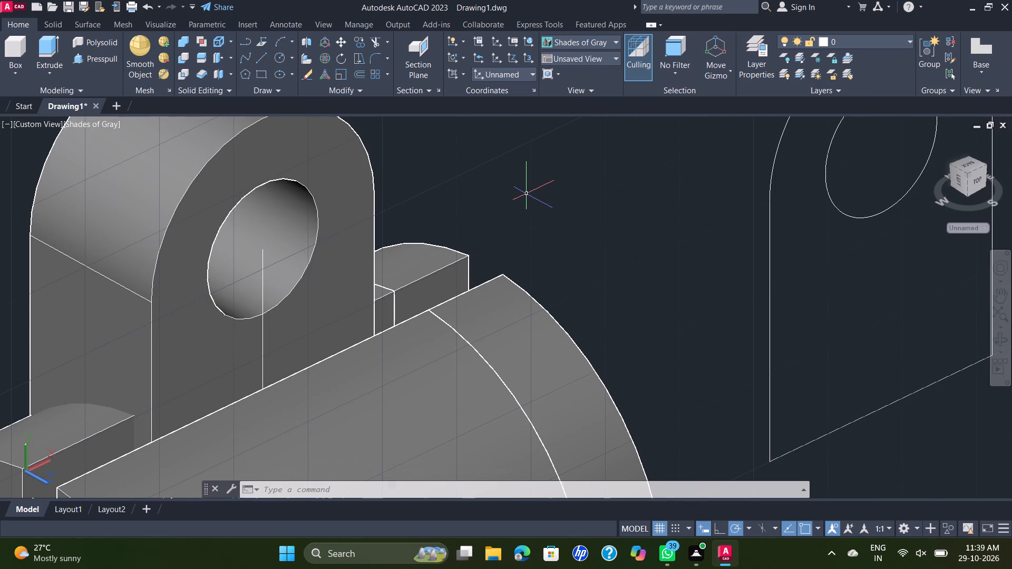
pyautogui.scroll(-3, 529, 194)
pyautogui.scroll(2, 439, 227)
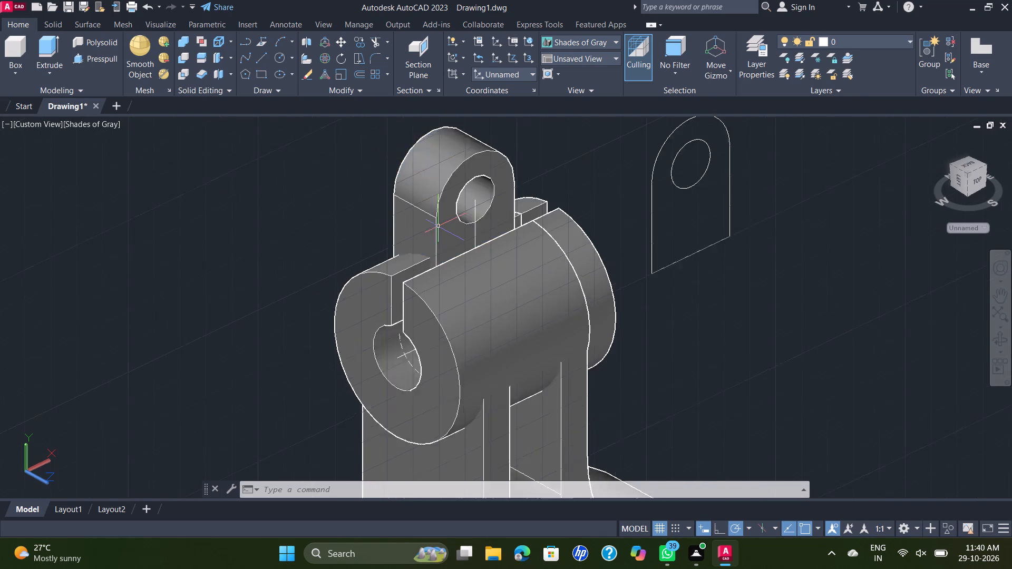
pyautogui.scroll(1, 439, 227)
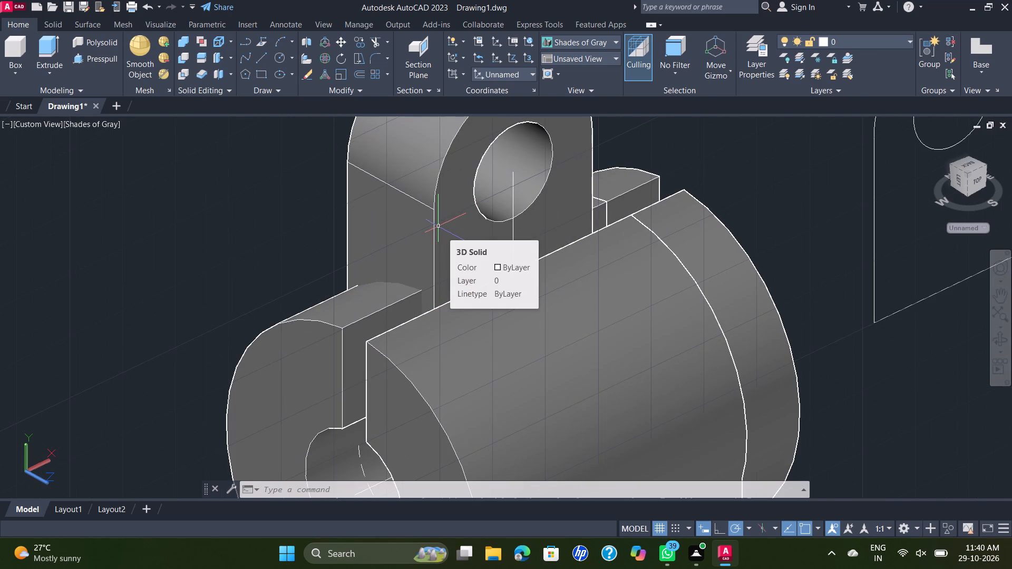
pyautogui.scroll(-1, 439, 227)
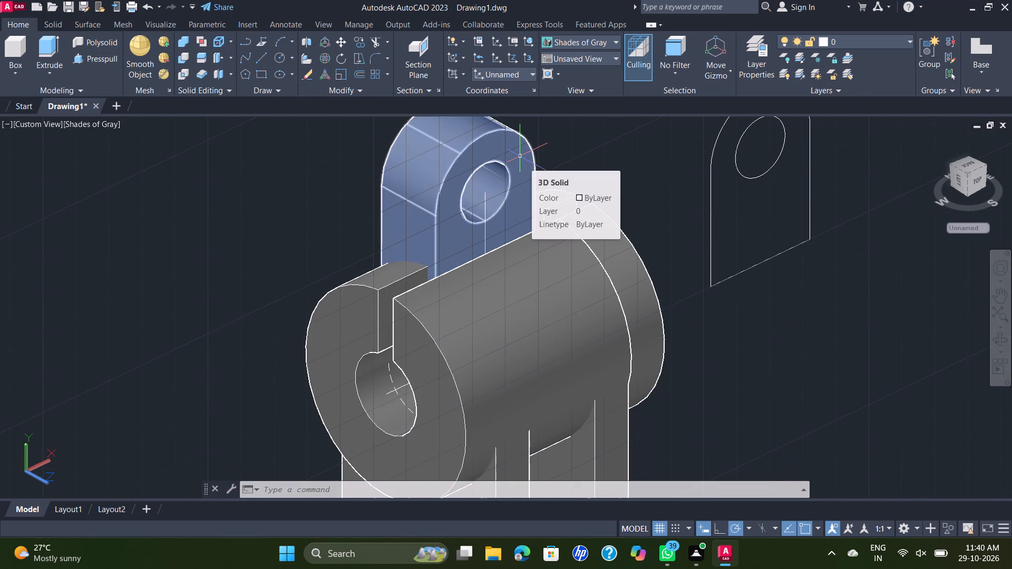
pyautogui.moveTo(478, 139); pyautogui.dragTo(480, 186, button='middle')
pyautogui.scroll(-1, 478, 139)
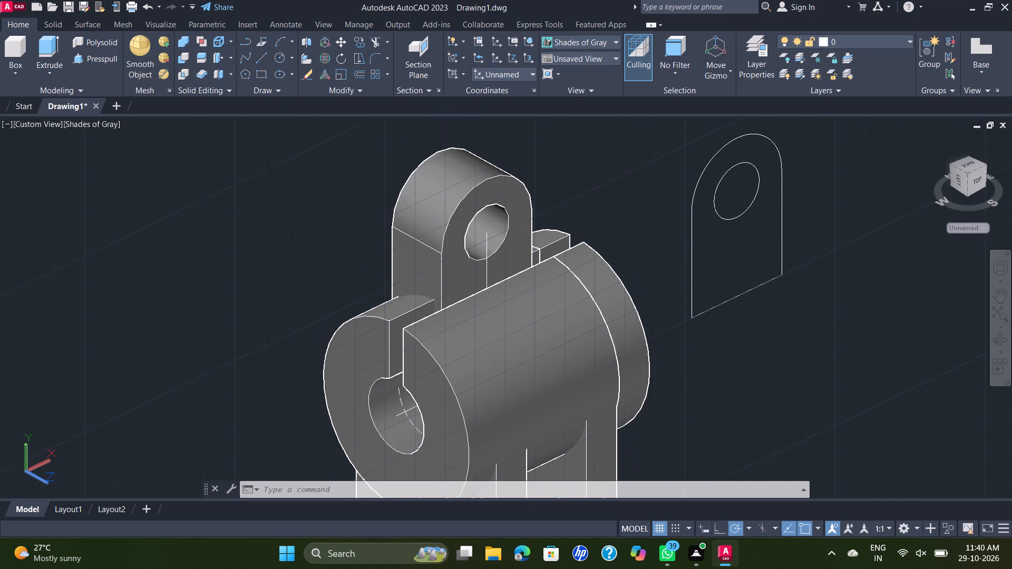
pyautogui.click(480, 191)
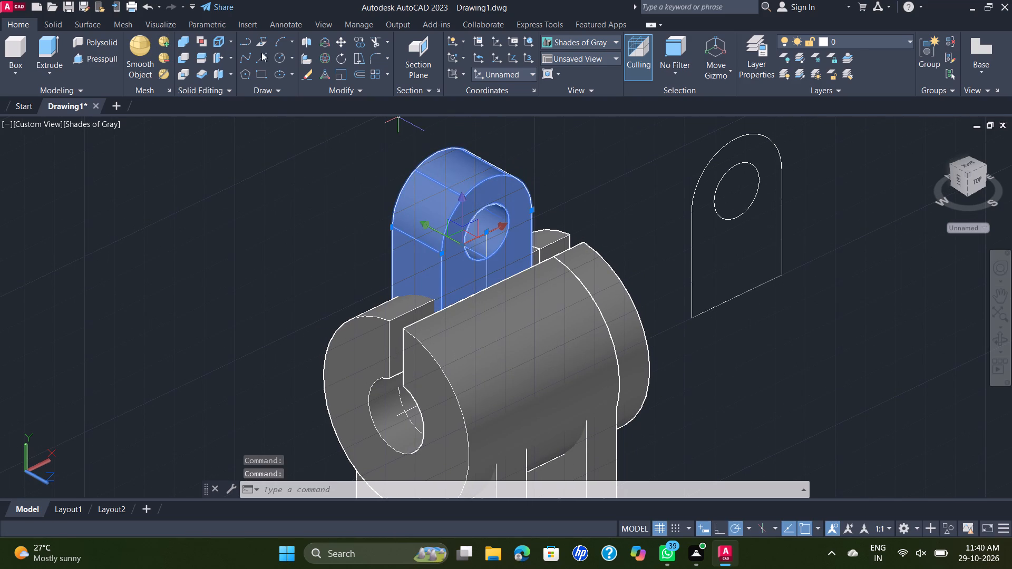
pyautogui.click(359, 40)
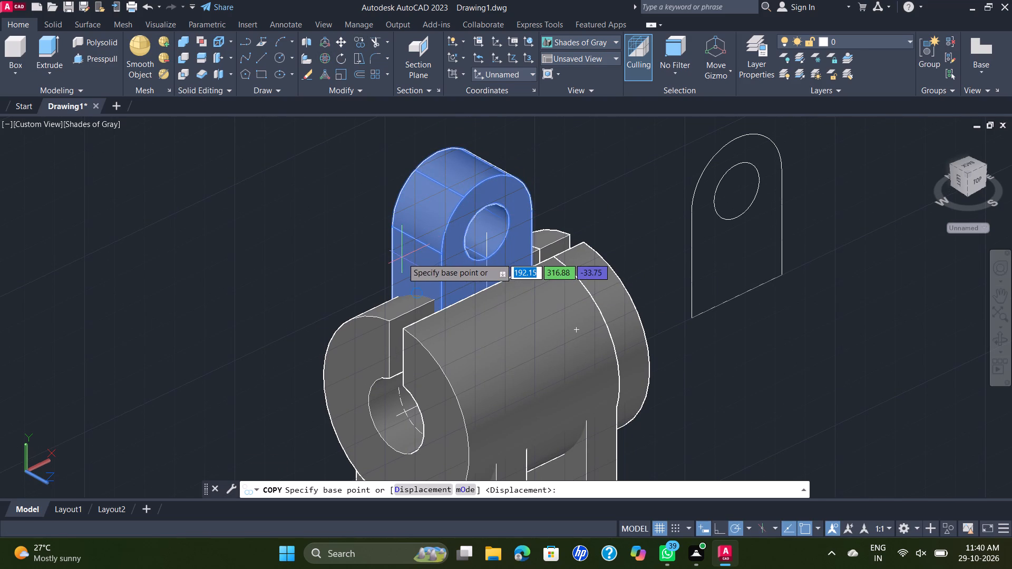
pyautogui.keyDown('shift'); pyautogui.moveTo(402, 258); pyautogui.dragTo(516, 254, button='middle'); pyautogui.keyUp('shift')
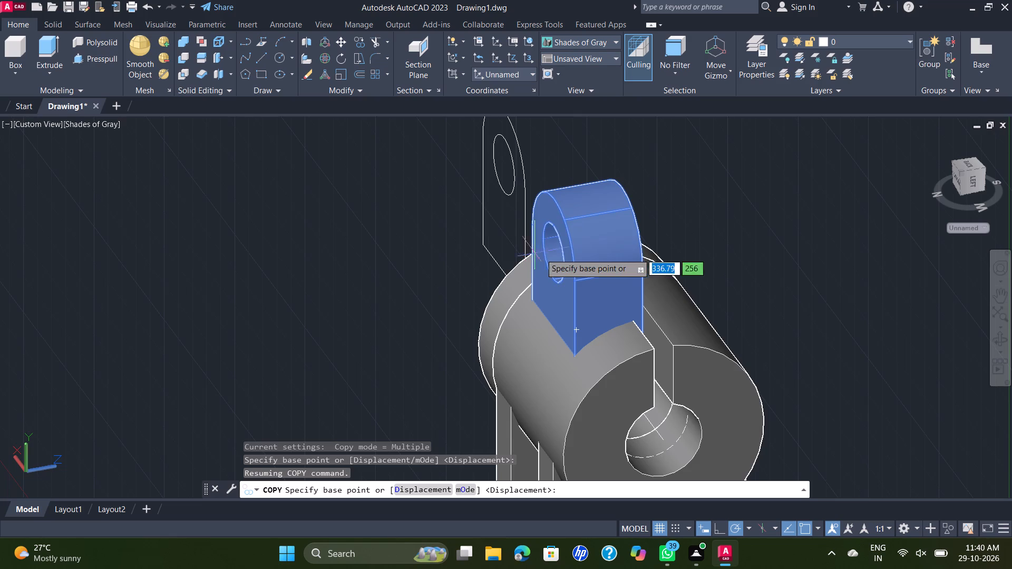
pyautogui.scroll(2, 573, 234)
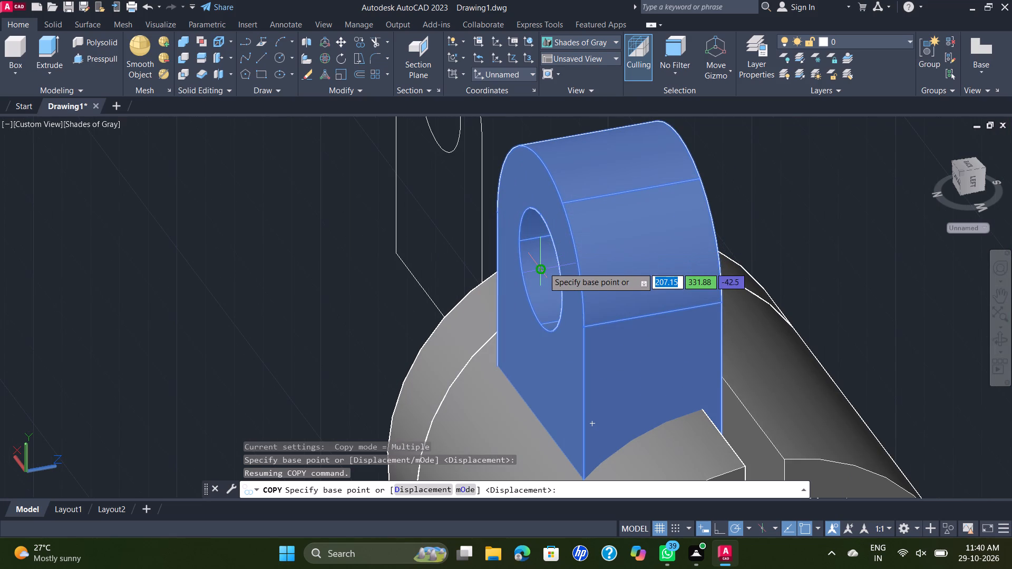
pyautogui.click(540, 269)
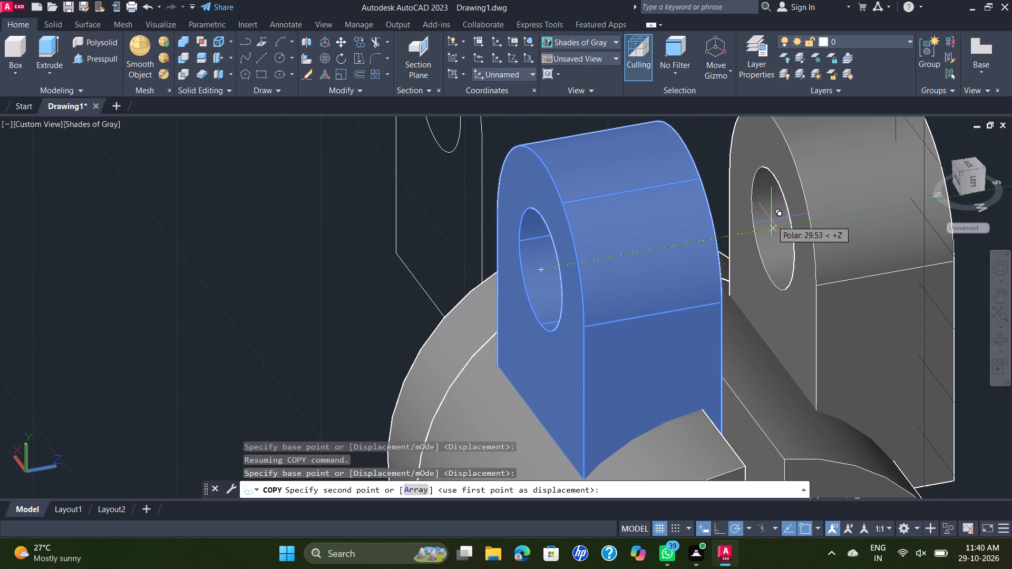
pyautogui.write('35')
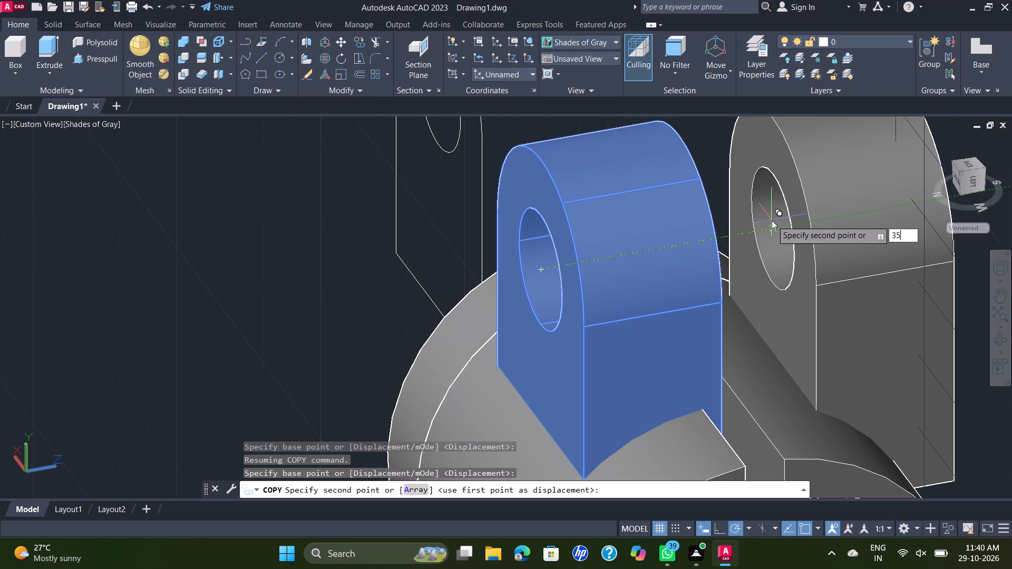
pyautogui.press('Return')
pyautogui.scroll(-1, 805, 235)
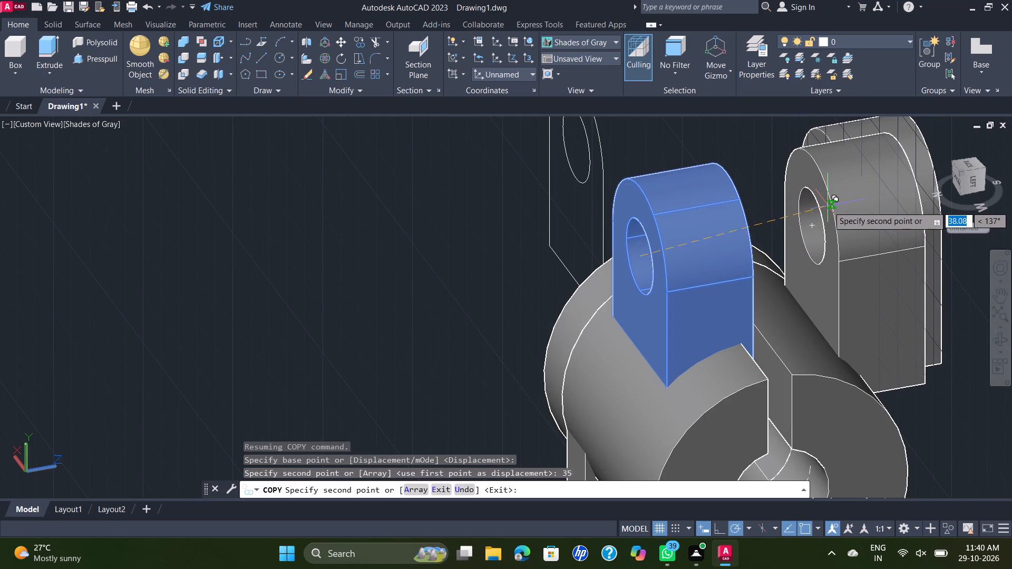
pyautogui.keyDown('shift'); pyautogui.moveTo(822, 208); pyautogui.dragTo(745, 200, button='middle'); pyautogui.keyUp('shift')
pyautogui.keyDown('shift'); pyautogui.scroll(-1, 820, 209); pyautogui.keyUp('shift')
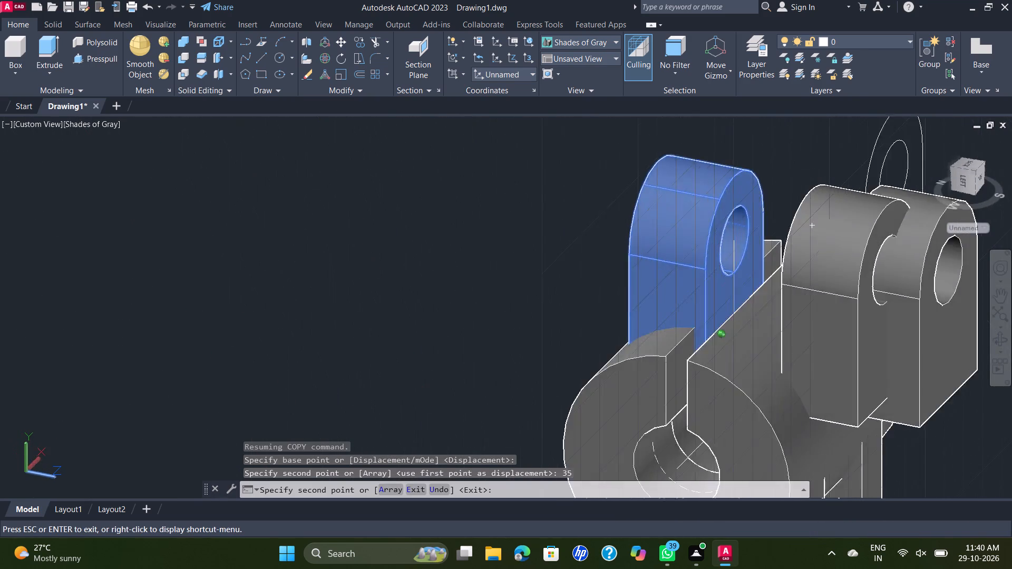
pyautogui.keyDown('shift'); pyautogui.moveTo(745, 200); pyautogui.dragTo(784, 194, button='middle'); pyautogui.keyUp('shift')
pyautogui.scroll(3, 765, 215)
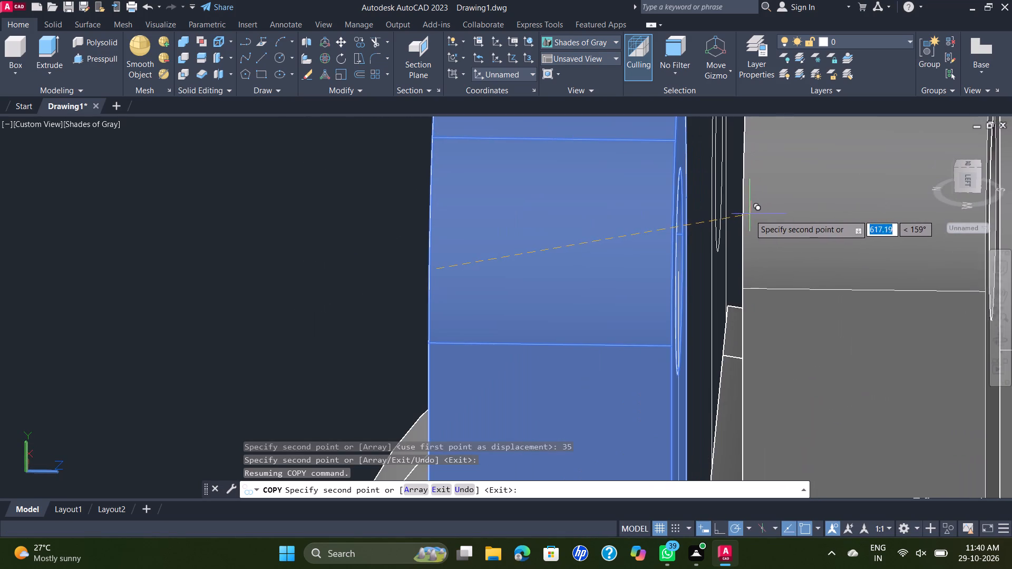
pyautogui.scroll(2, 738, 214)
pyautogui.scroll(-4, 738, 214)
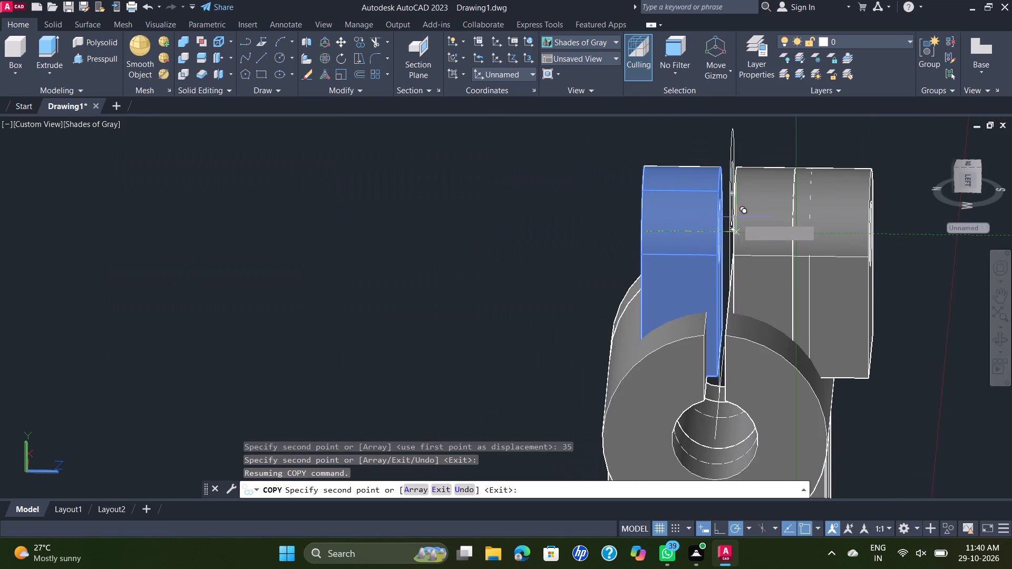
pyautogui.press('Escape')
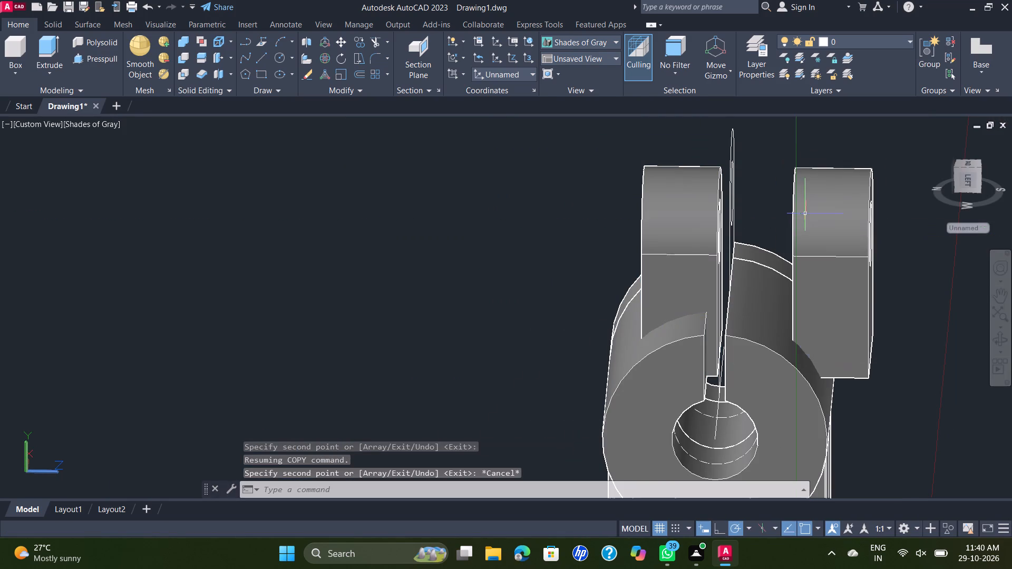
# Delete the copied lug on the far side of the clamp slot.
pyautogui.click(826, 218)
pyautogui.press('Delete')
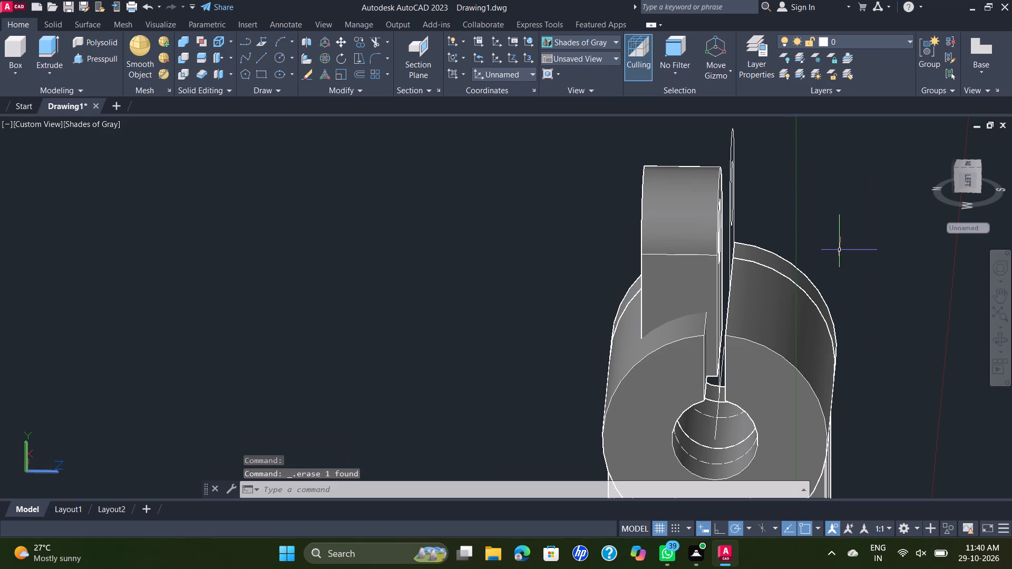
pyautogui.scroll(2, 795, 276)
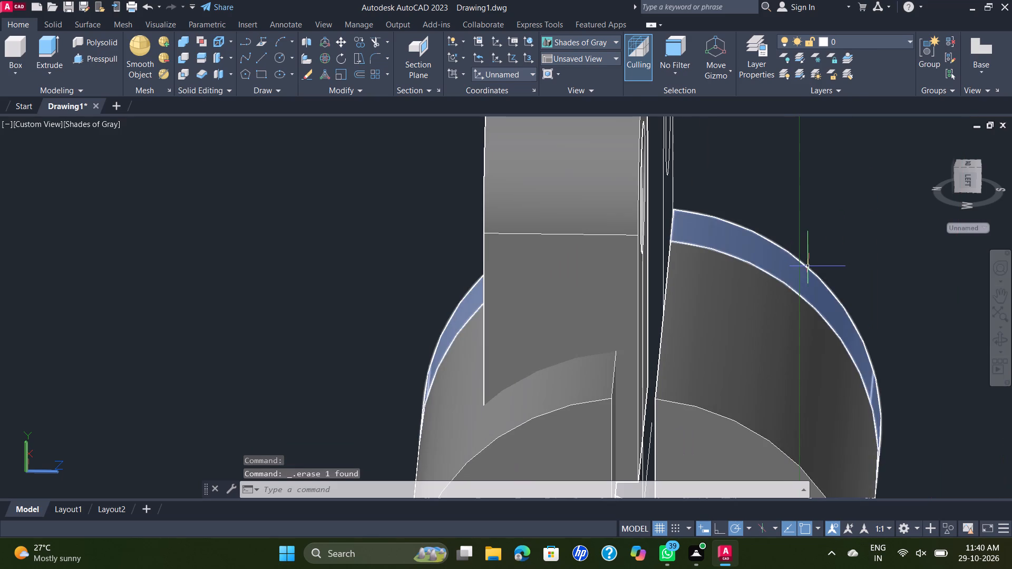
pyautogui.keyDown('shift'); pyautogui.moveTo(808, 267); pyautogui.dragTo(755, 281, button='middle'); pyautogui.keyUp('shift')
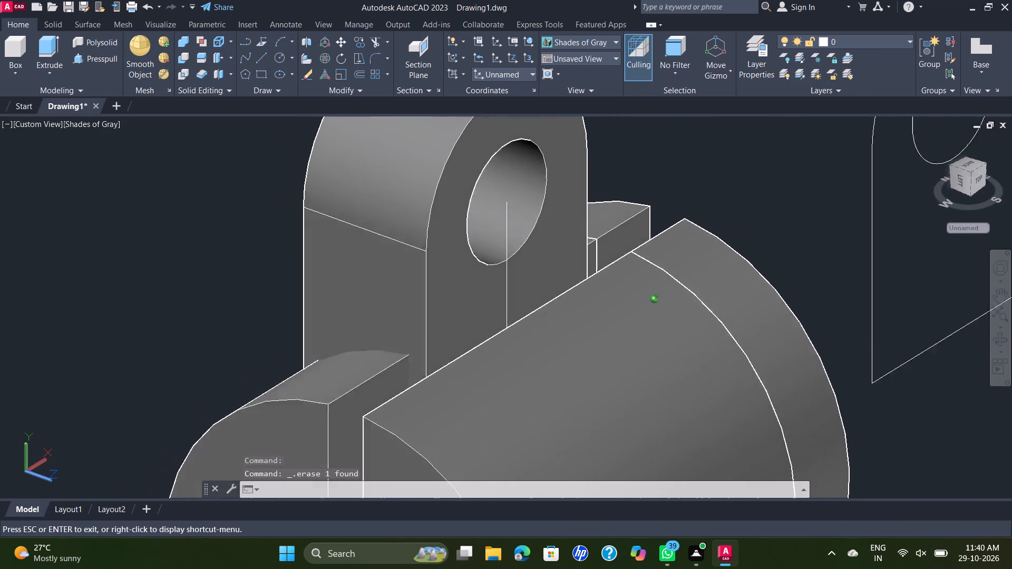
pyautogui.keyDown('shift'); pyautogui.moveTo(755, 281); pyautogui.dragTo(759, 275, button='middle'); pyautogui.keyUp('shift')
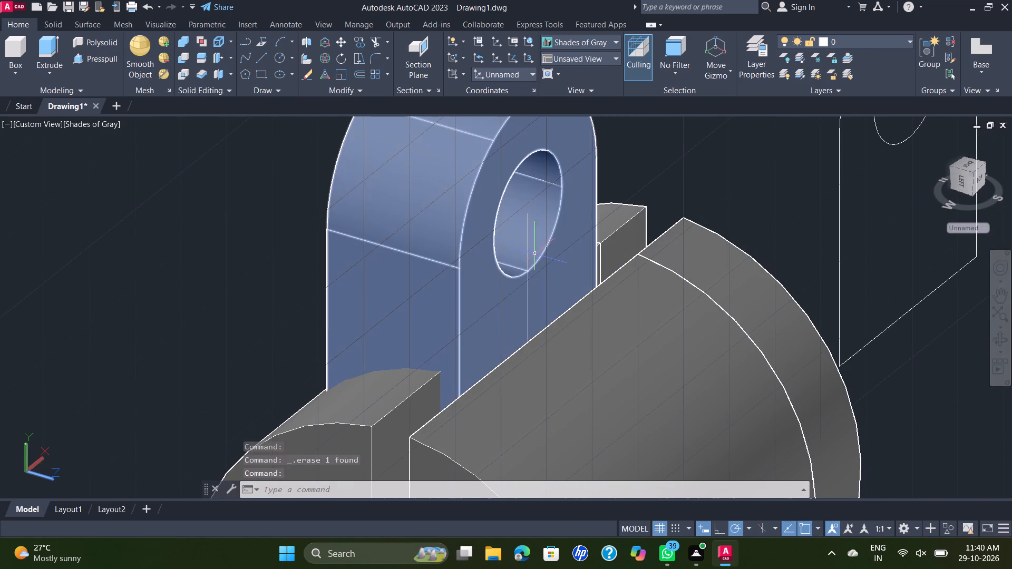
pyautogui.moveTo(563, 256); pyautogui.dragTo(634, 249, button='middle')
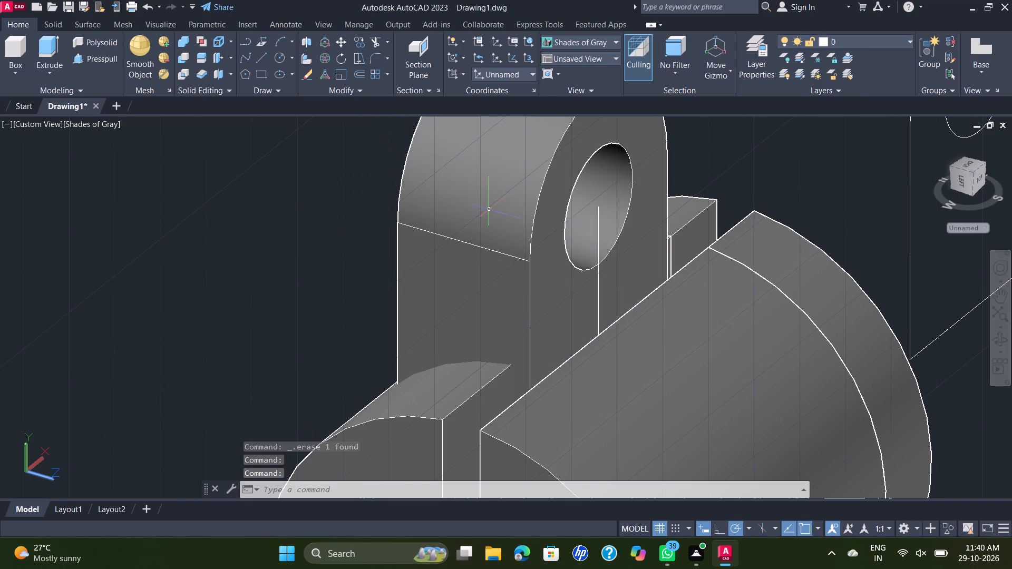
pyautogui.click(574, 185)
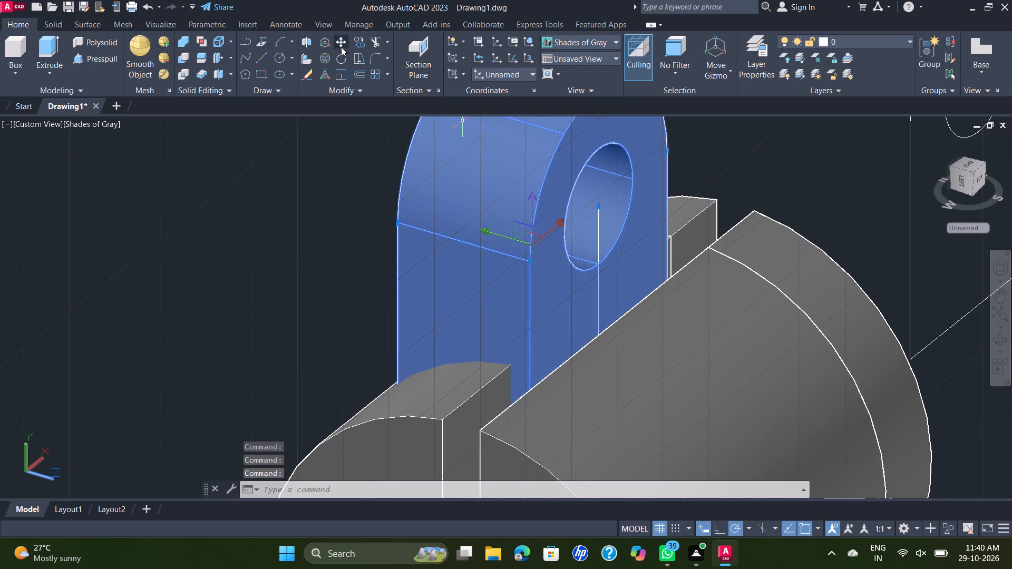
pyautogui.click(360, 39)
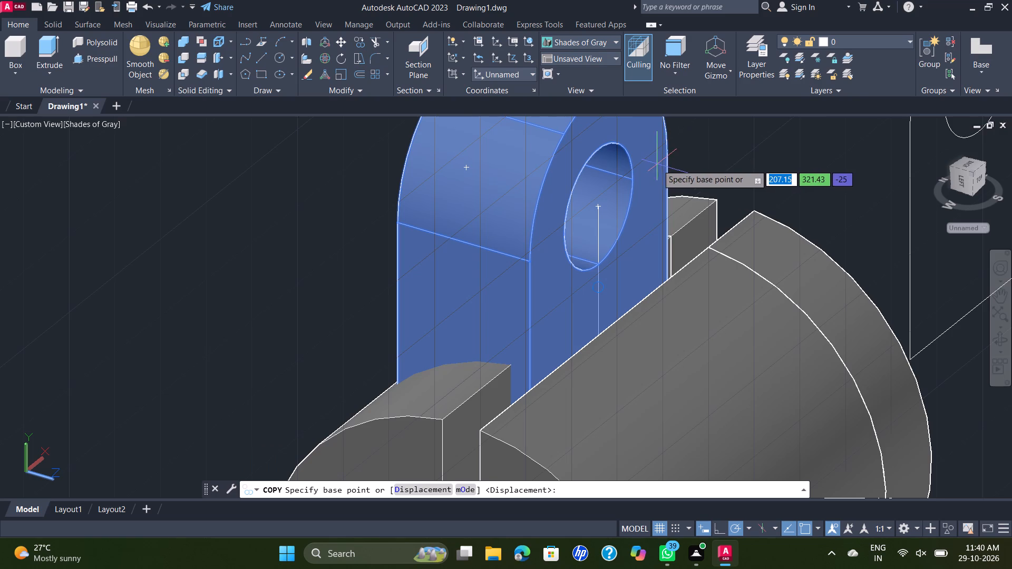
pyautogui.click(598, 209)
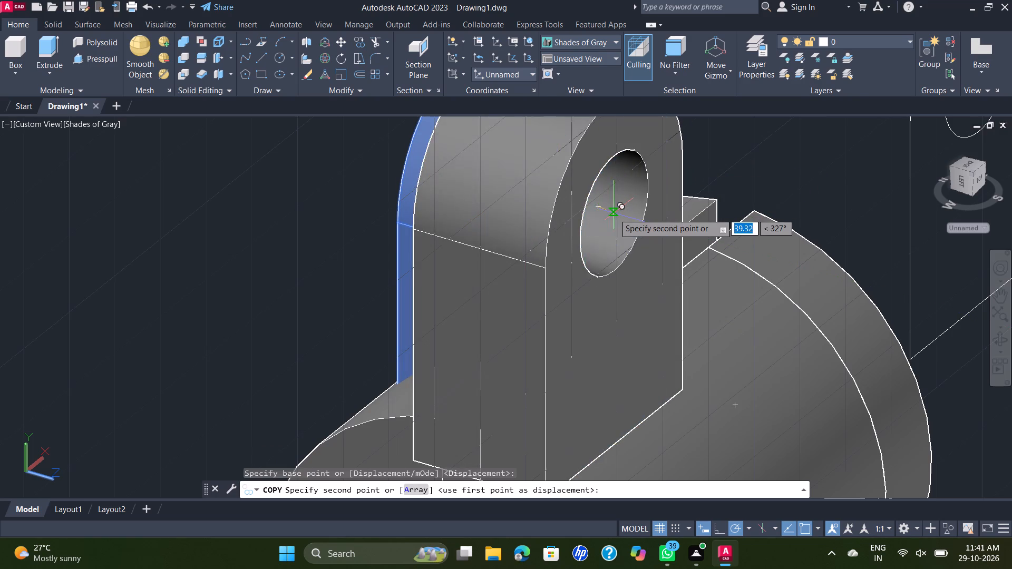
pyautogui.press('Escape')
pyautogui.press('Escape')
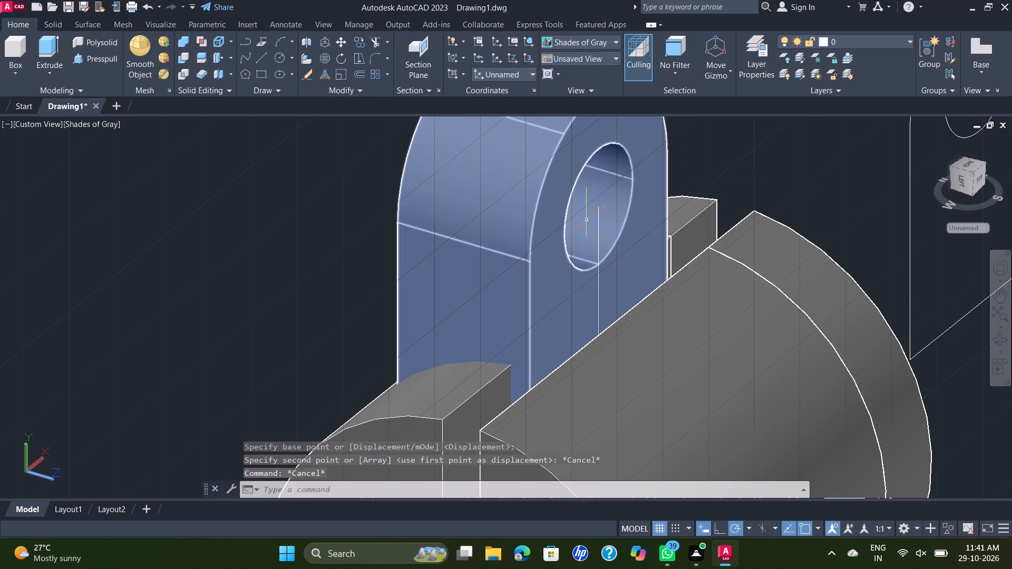
# Copy the round-topped lug from its rear hole centre just over 30 along the positive Z direction, across the clamp slot.
pyautogui.press('space')
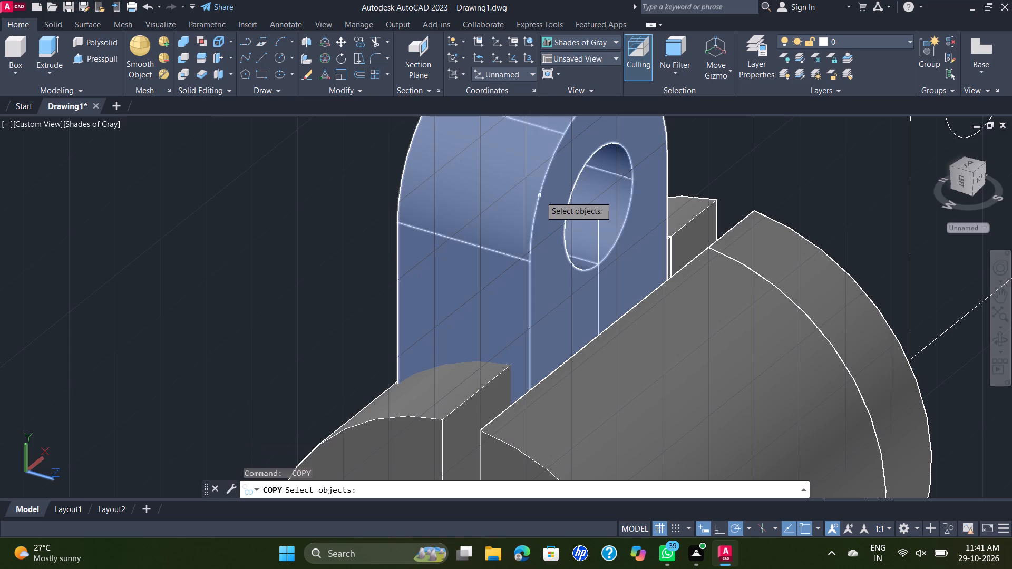
pyautogui.click(540, 195)
pyautogui.rightClick(387, 213)
pyautogui.keyDown('shift'); pyautogui.moveTo(371, 209); pyautogui.dragTo(527, 235, button='middle'); pyautogui.keyUp('shift')
pyautogui.scroll(1, 736, 249)
pyautogui.keyDown('shift'); pyautogui.moveTo(736, 249); pyautogui.dragTo(741, 248, button='middle'); pyautogui.keyUp('shift')
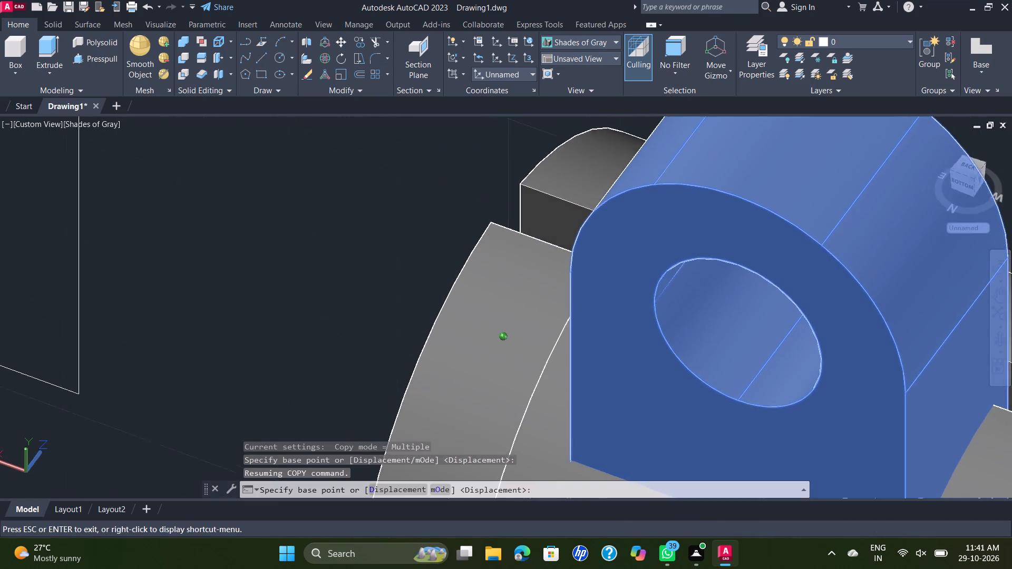
pyautogui.keyDown('shift'); pyautogui.moveTo(741, 248); pyautogui.dragTo(712, 205, button='middle'); pyautogui.keyUp('shift')
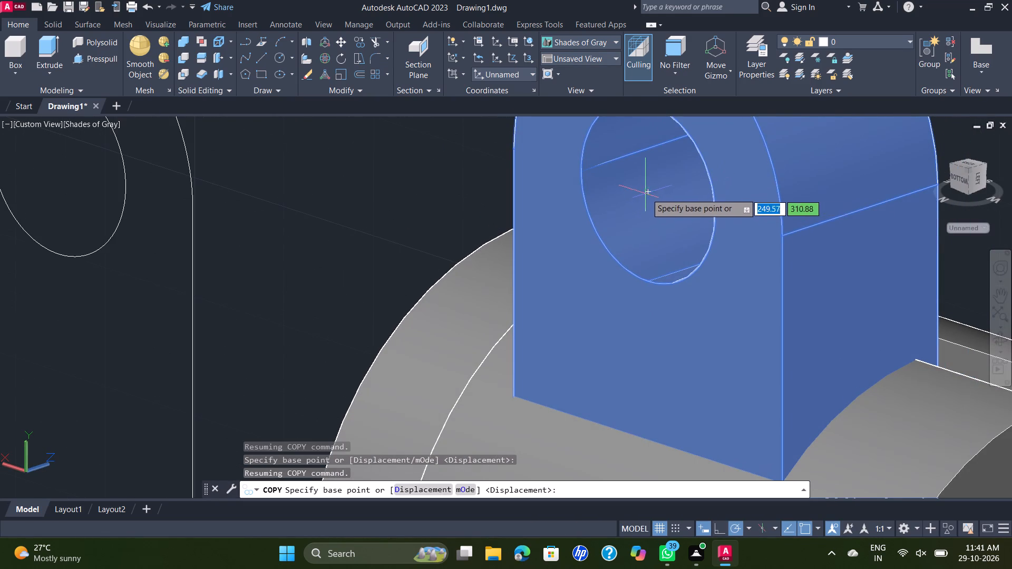
pyautogui.click(648, 191)
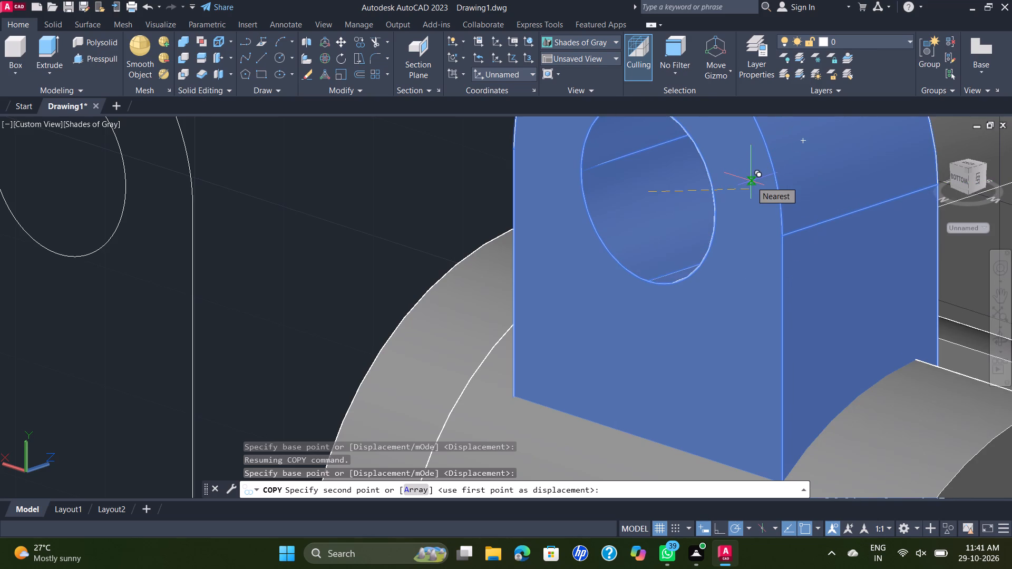
pyautogui.keyDown('shift'); pyautogui.moveTo(751, 181); pyautogui.dragTo(536, 241, button='middle'); pyautogui.keyUp('shift')
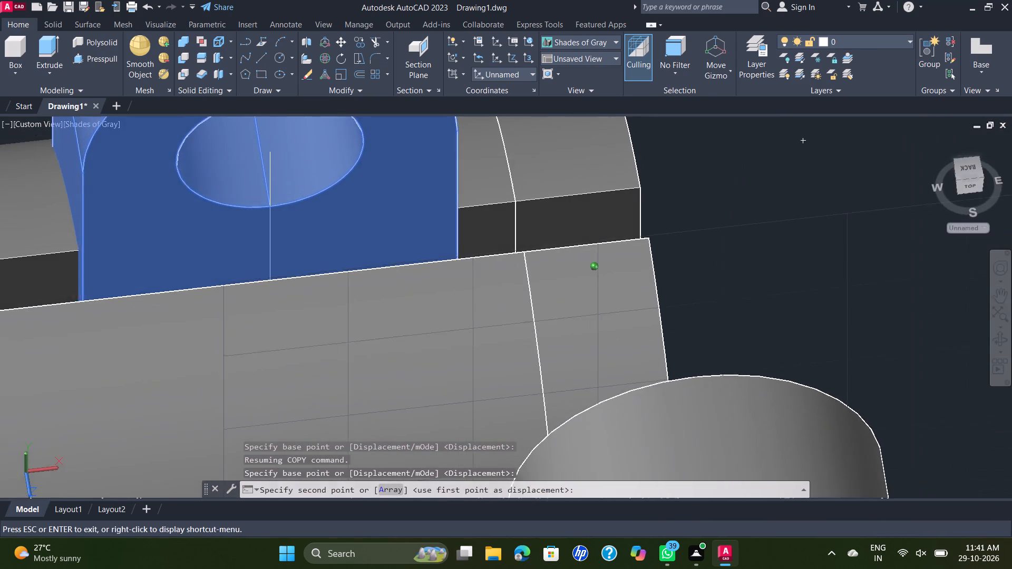
pyautogui.keyDown('shift'); pyautogui.moveTo(536, 241); pyautogui.dragTo(657, 188, button='middle'); pyautogui.keyUp('shift')
pyautogui.scroll(-3, 600, 293)
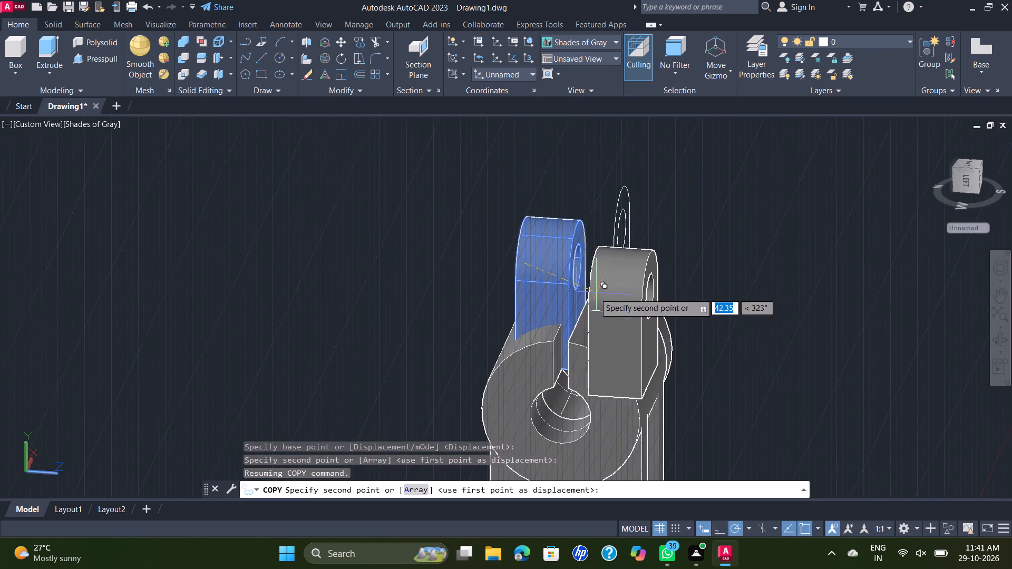
pyautogui.keyDown('shift'); pyautogui.moveTo(596, 291); pyautogui.dragTo(616, 280, button='middle'); pyautogui.keyUp('shift')
pyautogui.keyDown('shift'); pyautogui.scroll(1, 596, 291); pyautogui.keyUp('shift')
pyautogui.scroll(2, 586, 280)
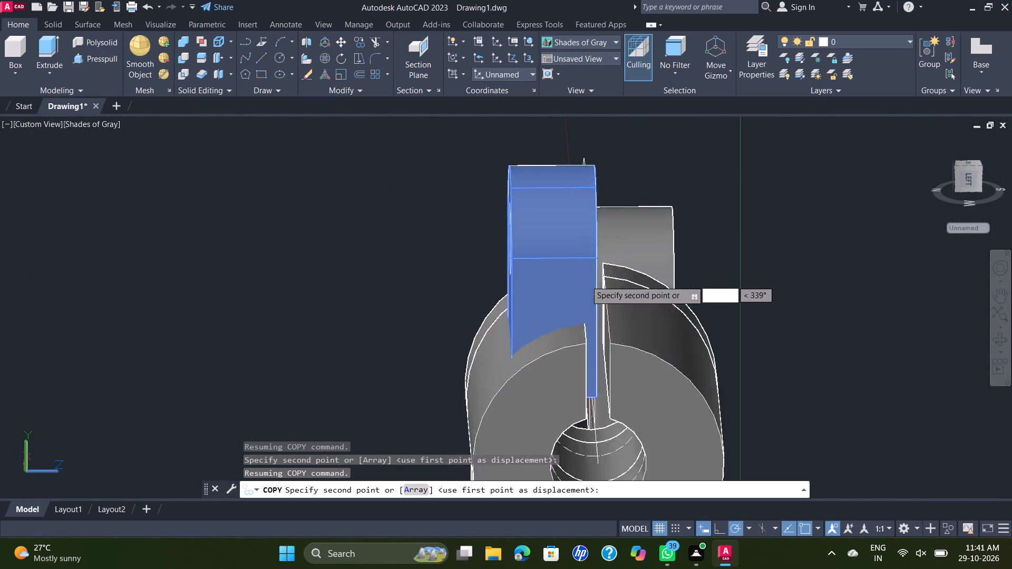
pyautogui.scroll(3, 586, 280)
pyautogui.keyDown('shift'); pyautogui.moveTo(613, 244); pyautogui.dragTo(599, 253, button='middle'); pyautogui.keyUp('shift')
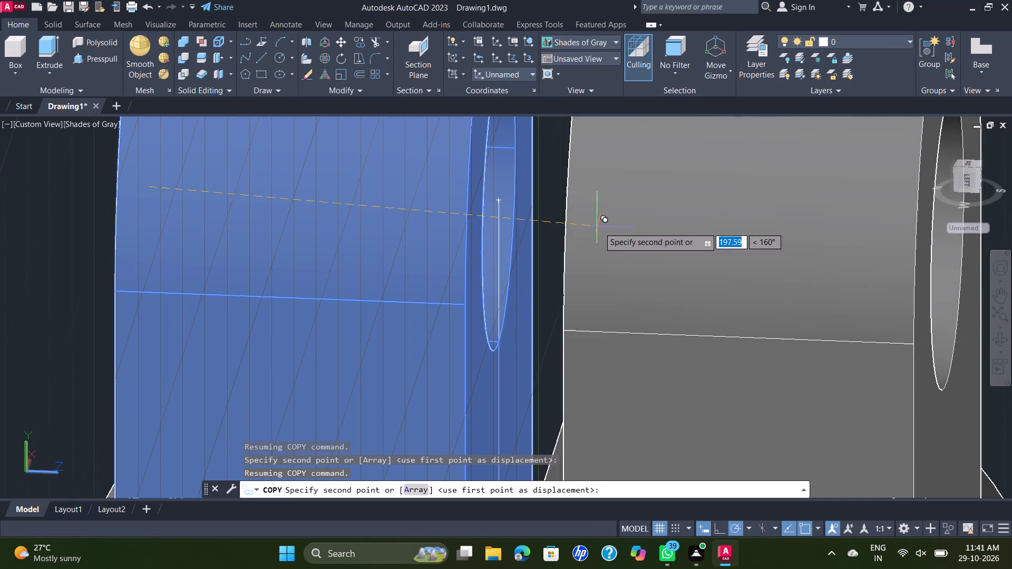
pyautogui.scroll(-1, 607, 225)
pyautogui.scroll(-1, 686, 233)
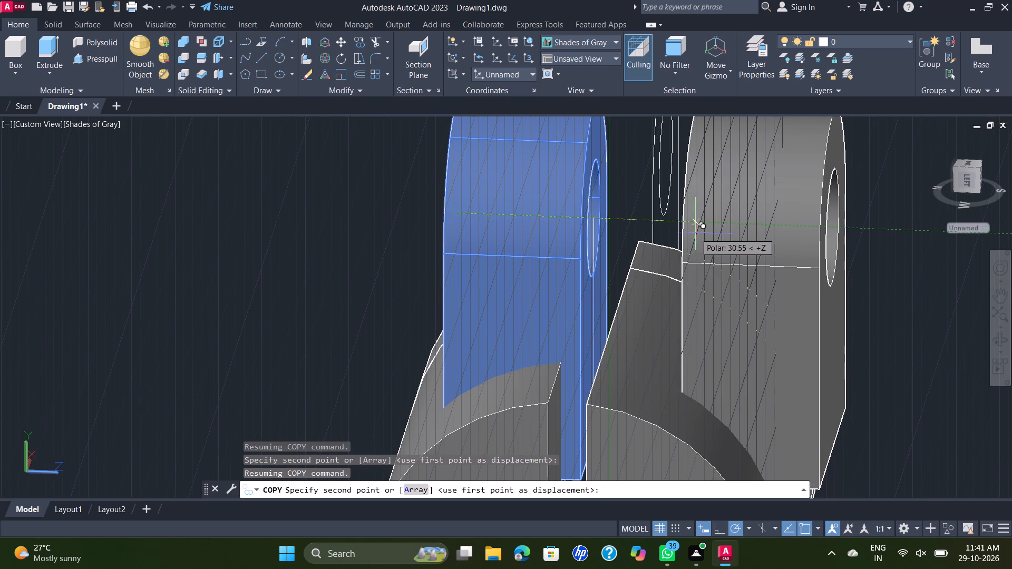
pyautogui.click(707, 230)
pyautogui.press('`')
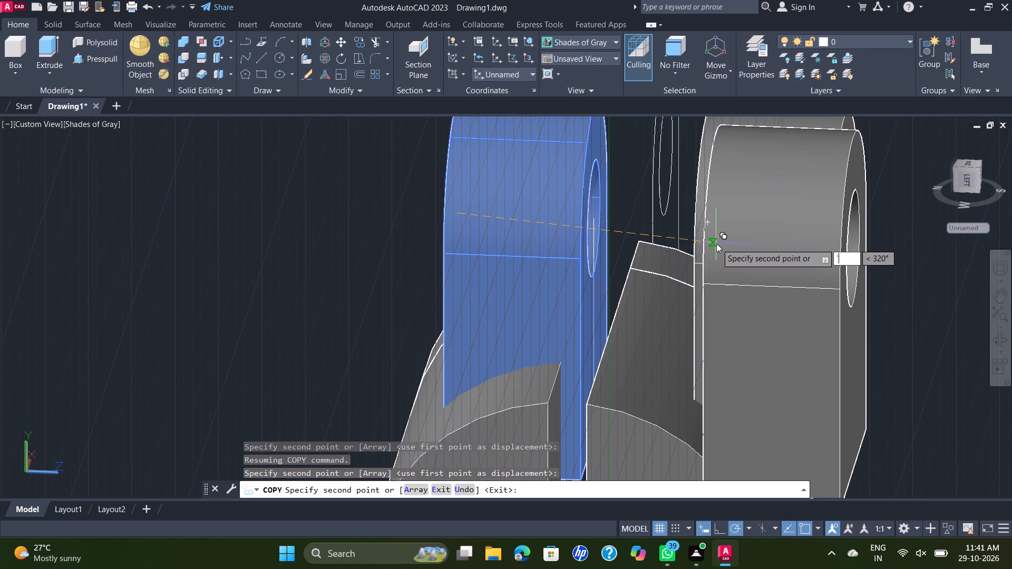
pyautogui.press('Escape')
pyautogui.press('`')
# Move the copied lug from its hole centre facing the original to the vertical line's upper endpoint, placing the two lugs face to face.
pyautogui.click(719, 234)
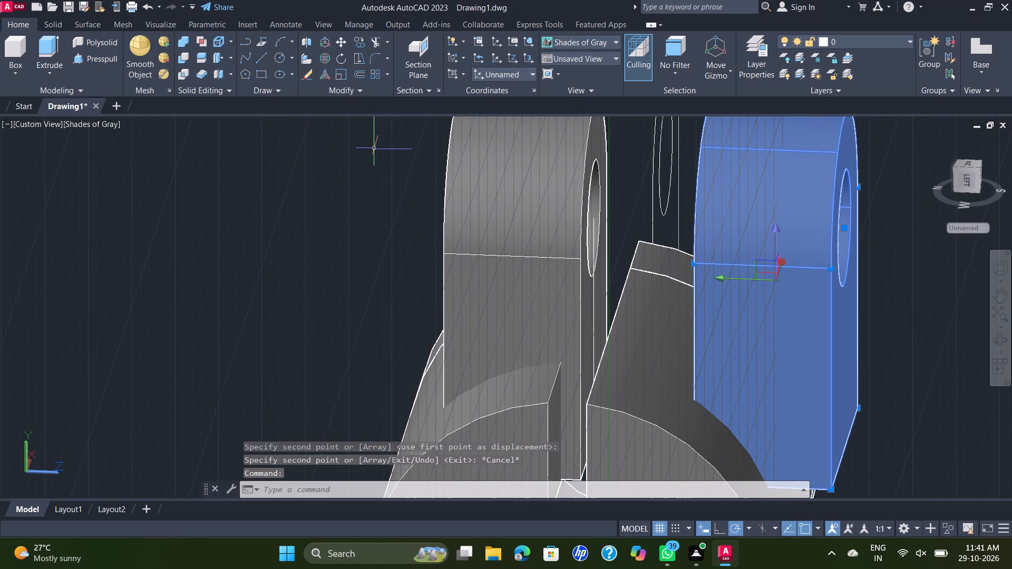
pyautogui.click(340, 43)
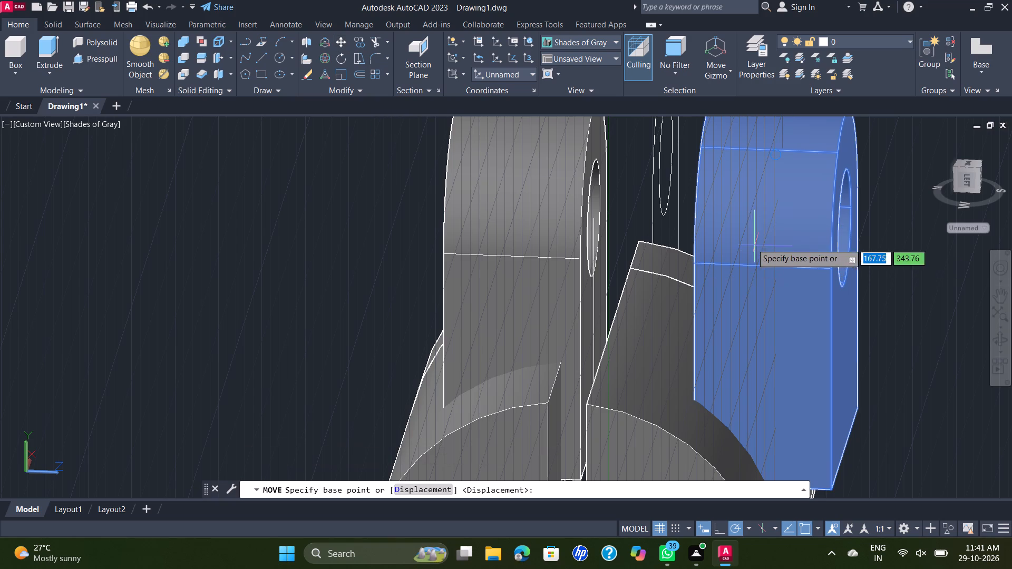
pyautogui.keyDown('shift'); pyautogui.moveTo(688, 215); pyautogui.dragTo(738, 221, button='middle'); pyautogui.keyUp('shift')
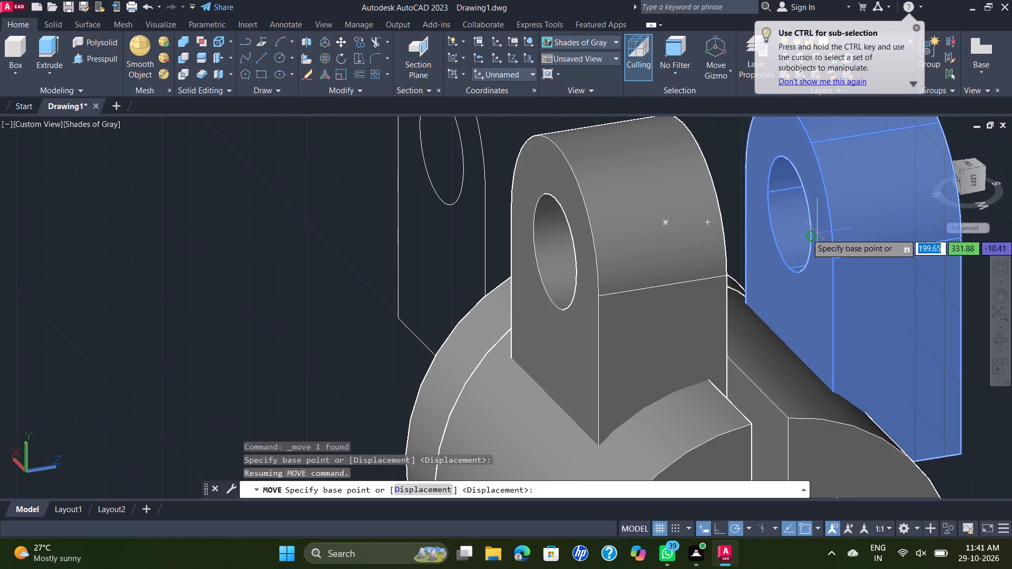
pyautogui.scroll(2, 807, 220)
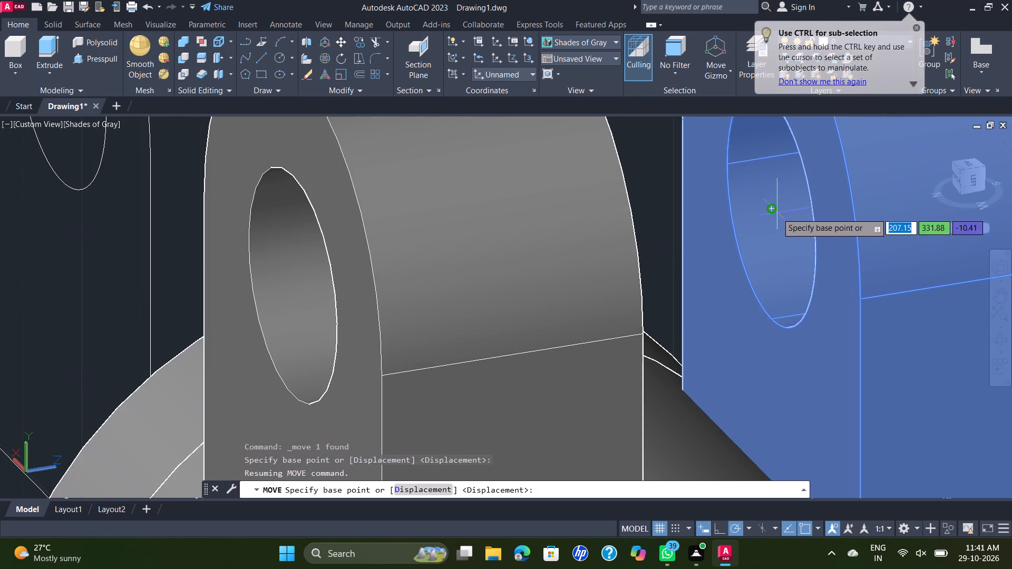
pyautogui.click(771, 209)
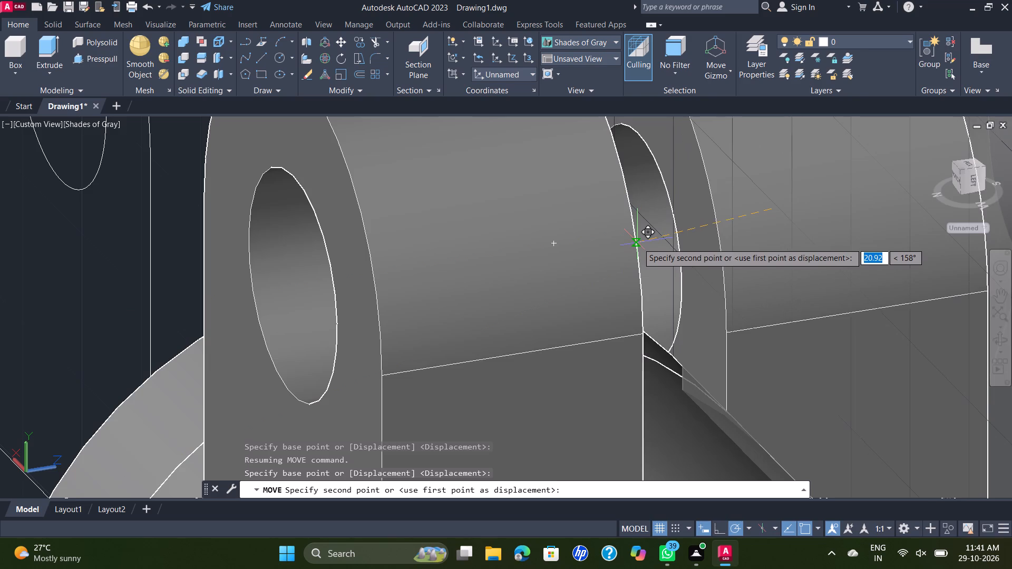
pyautogui.keyDown('shift'); pyautogui.moveTo(638, 243); pyautogui.dragTo(576, 224, button='middle'); pyautogui.keyUp('shift')
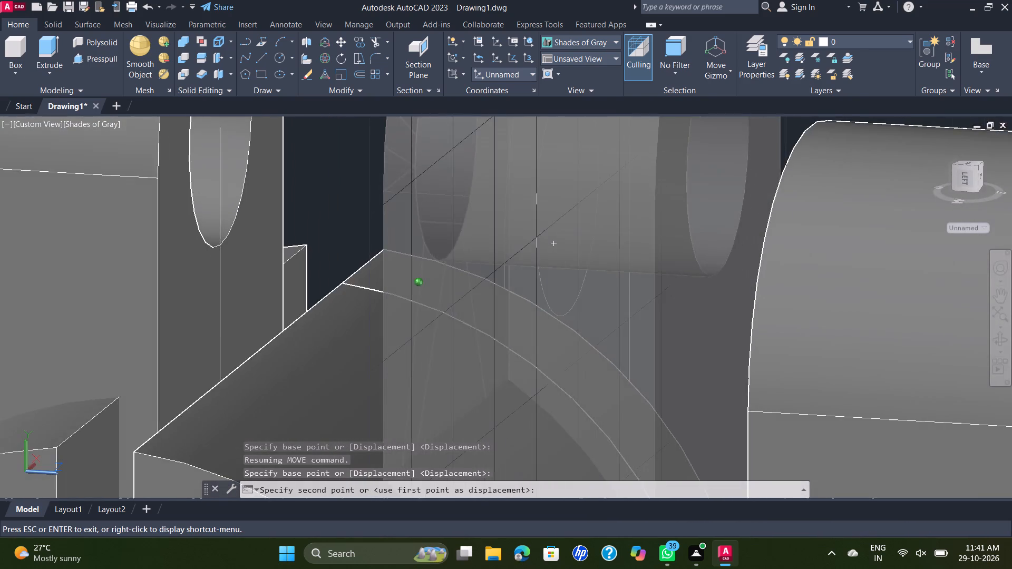
pyautogui.keyDown('shift'); pyautogui.moveTo(576, 224); pyautogui.dragTo(586, 225, button='middle'); pyautogui.keyUp('shift')
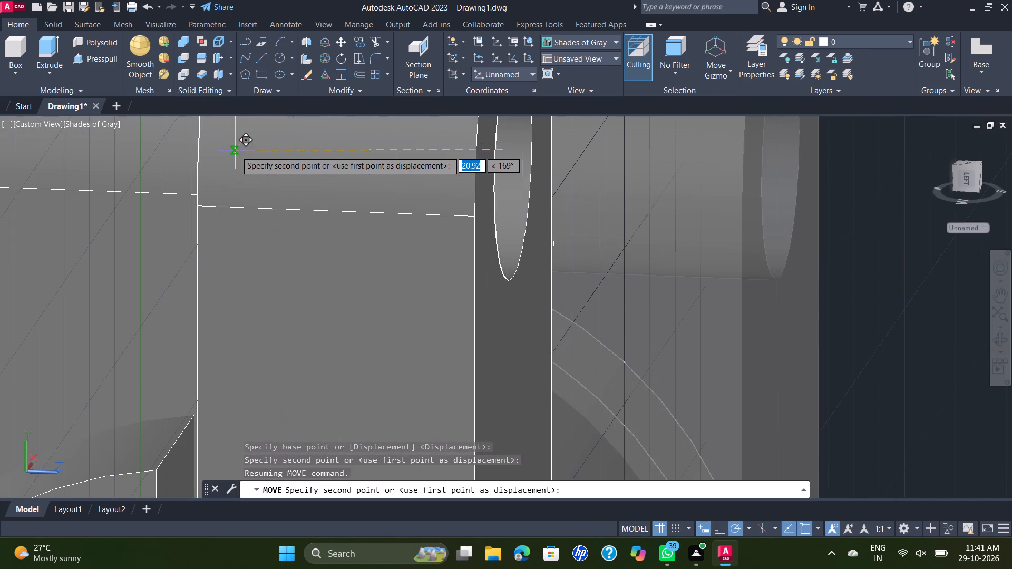
pyautogui.keyDown('shift'); pyautogui.moveTo(353, 168); pyautogui.dragTo(251, 184, button='middle'); pyautogui.keyUp('shift')
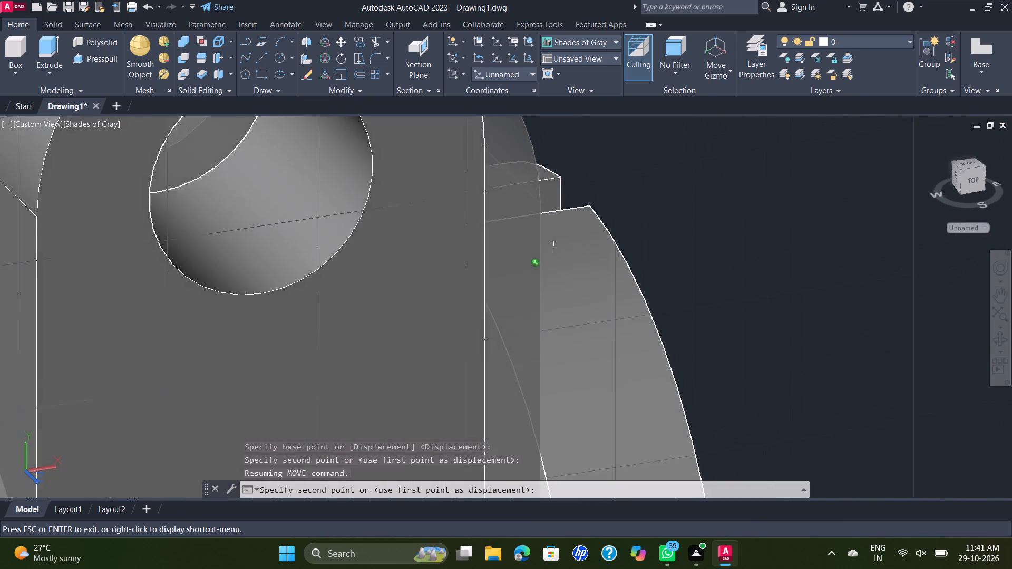
pyautogui.keyDown('shift'); pyautogui.moveTo(251, 184); pyautogui.dragTo(244, 175, button='middle'); pyautogui.keyUp('shift')
pyautogui.keyDown('shift'); pyautogui.scroll(-2, 241, 170); pyautogui.keyUp('shift')
pyautogui.keyDown('shift'); pyautogui.moveTo(241, 170); pyautogui.dragTo(226, 223, button='middle'); pyautogui.keyUp('shift')
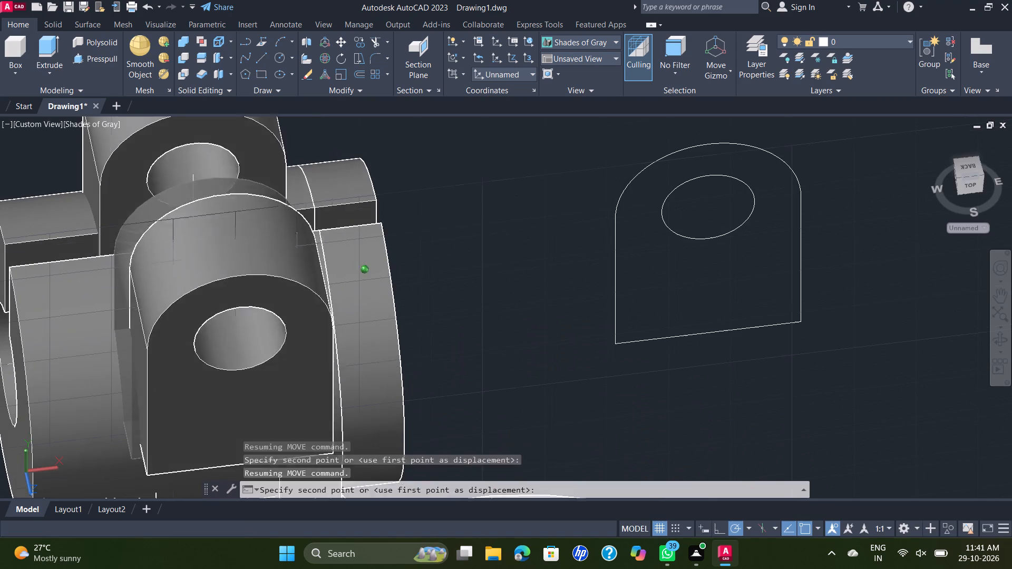
pyautogui.keyDown('shift'); pyautogui.moveTo(265, 248); pyautogui.dragTo(256, 212, button='middle'); pyautogui.keyUp('shift')
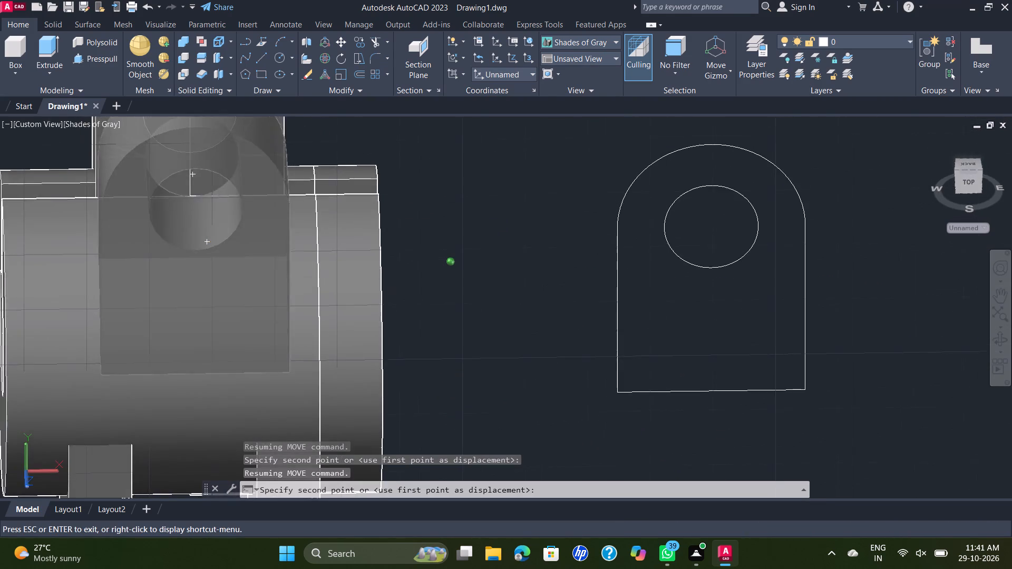
pyautogui.keyDown('shift'); pyautogui.moveTo(256, 212); pyautogui.dragTo(256, 192, button='middle'); pyautogui.keyUp('shift')
pyautogui.moveTo(255, 191); pyautogui.dragTo(337, 266, button='middle')
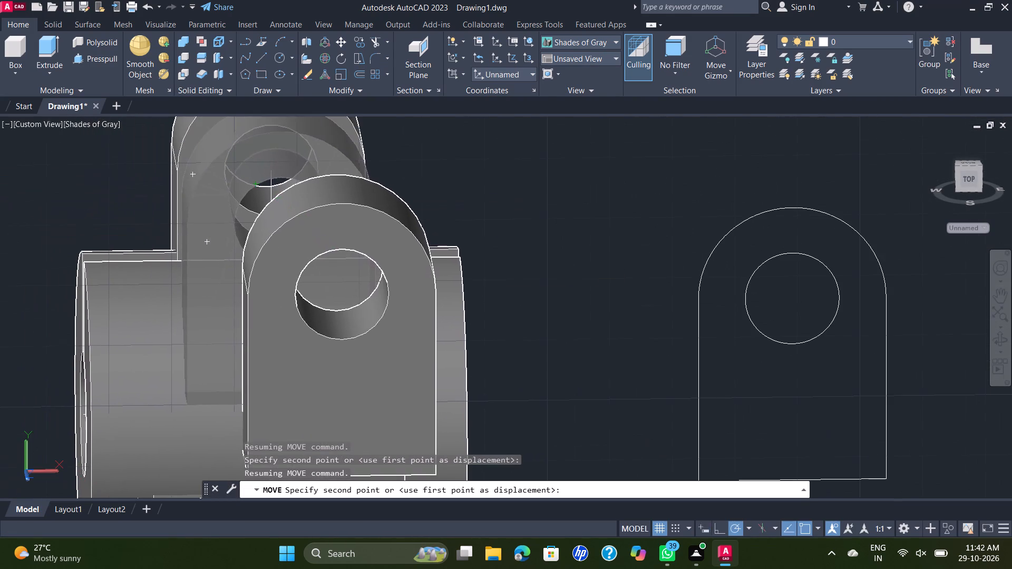
pyautogui.scroll(3, 266, 178)
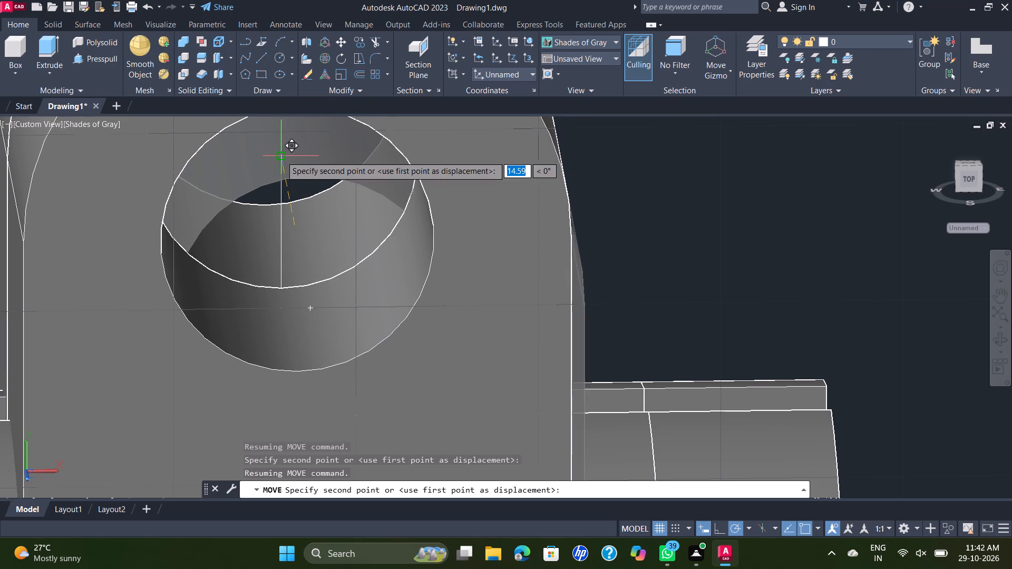
pyautogui.click(281, 156)
pyautogui.scroll(-1, 427, 144)
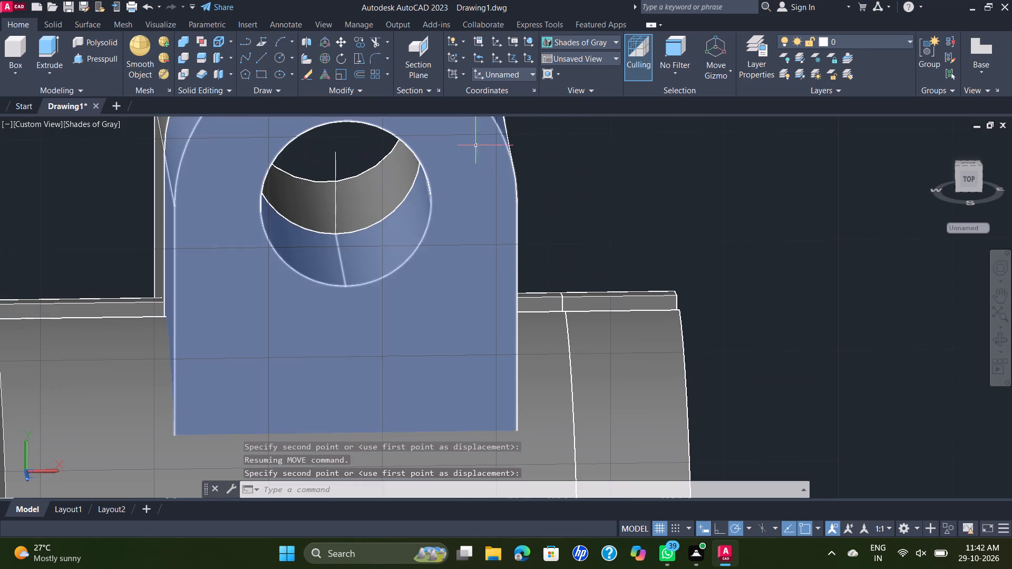
# Union the two round-topped lugs with the slotted clamp body, selecting them together with a crossing window.
pyautogui.keyDown('shift'); pyautogui.moveTo(546, 194); pyautogui.dragTo(650, 188, button='middle'); pyautogui.keyUp('shift')
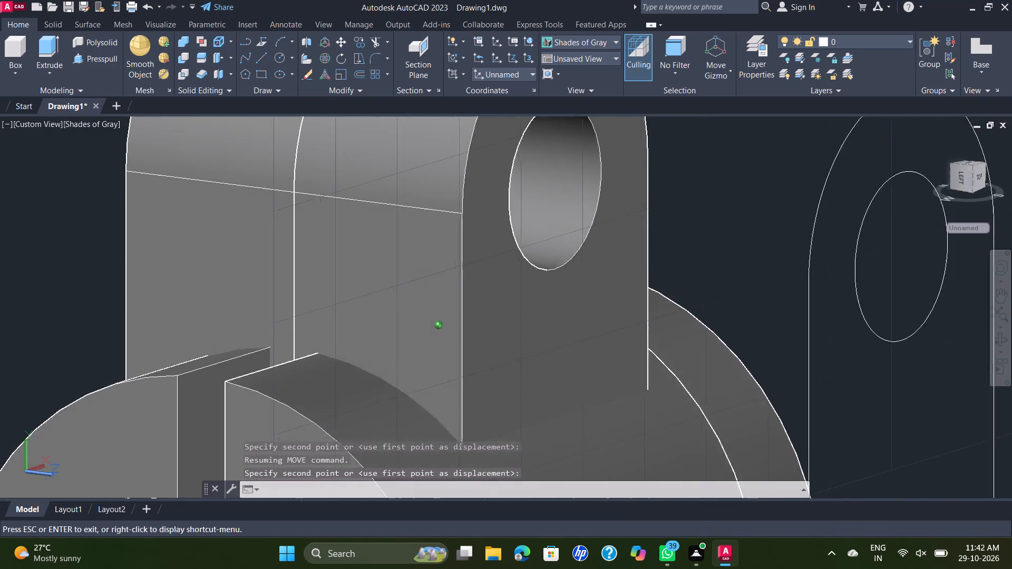
pyautogui.keyDown('shift'); pyautogui.moveTo(650, 188); pyautogui.dragTo(687, 186, button='middle'); pyautogui.keyUp('shift')
pyautogui.keyDown('shift'); pyautogui.moveTo(640, 252); pyautogui.dragTo(680, 218, button='middle'); pyautogui.keyUp('shift')
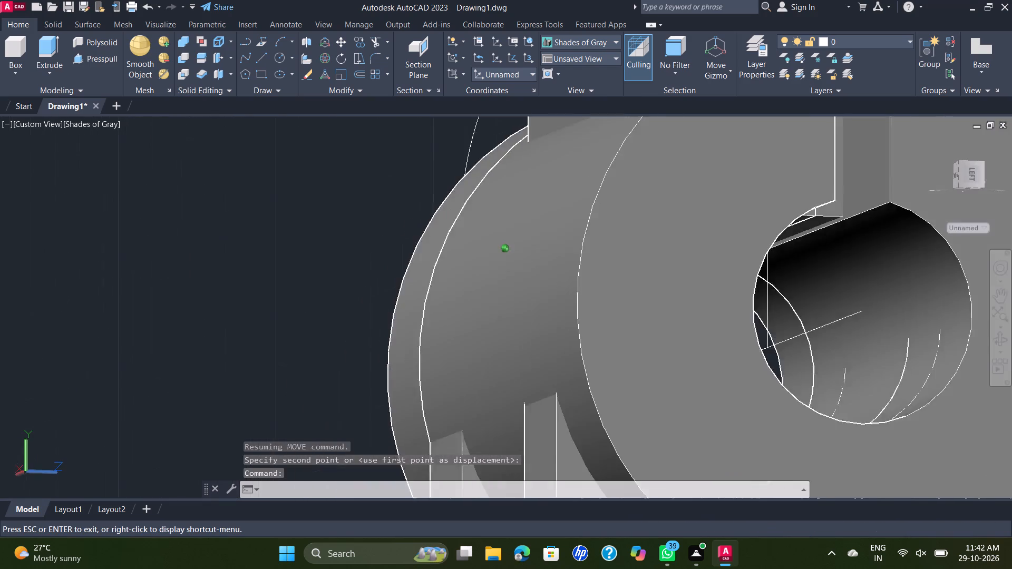
pyautogui.keyDown('shift'); pyautogui.moveTo(680, 218); pyautogui.dragTo(650, 240, button='middle'); pyautogui.keyUp('shift')
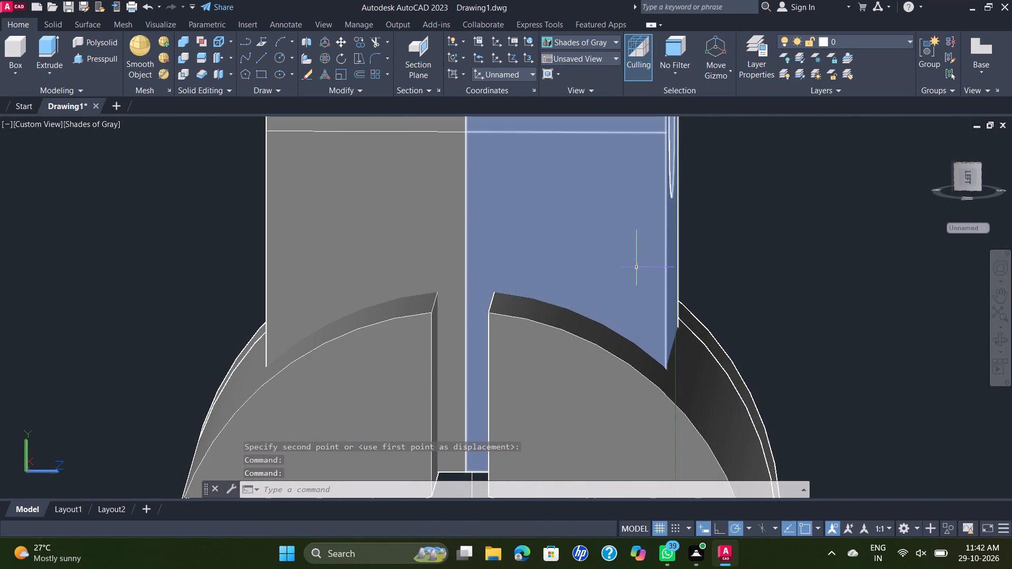
pyautogui.scroll(-2, 637, 267)
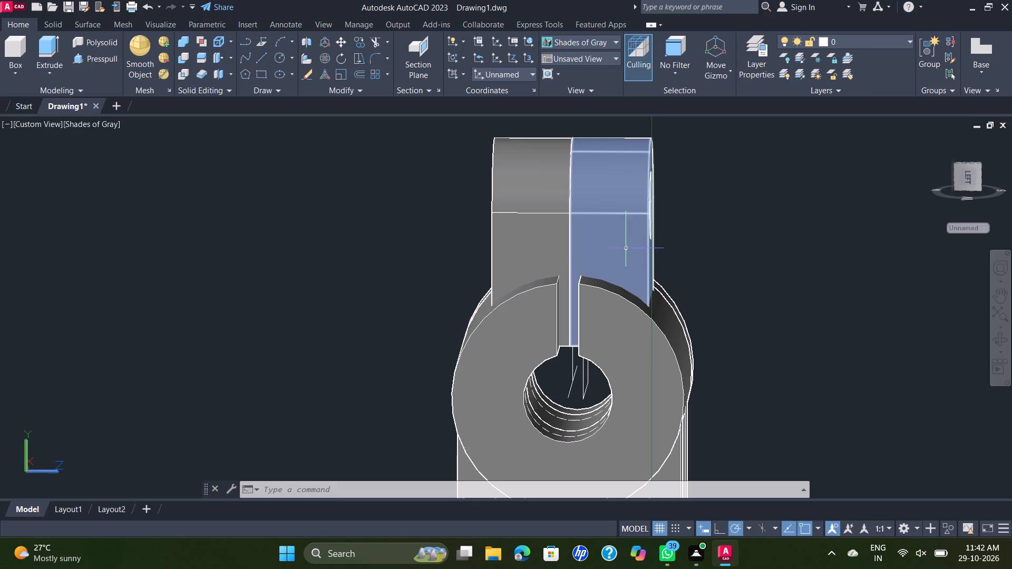
pyautogui.click(758, 220)
pyautogui.click(448, 374)
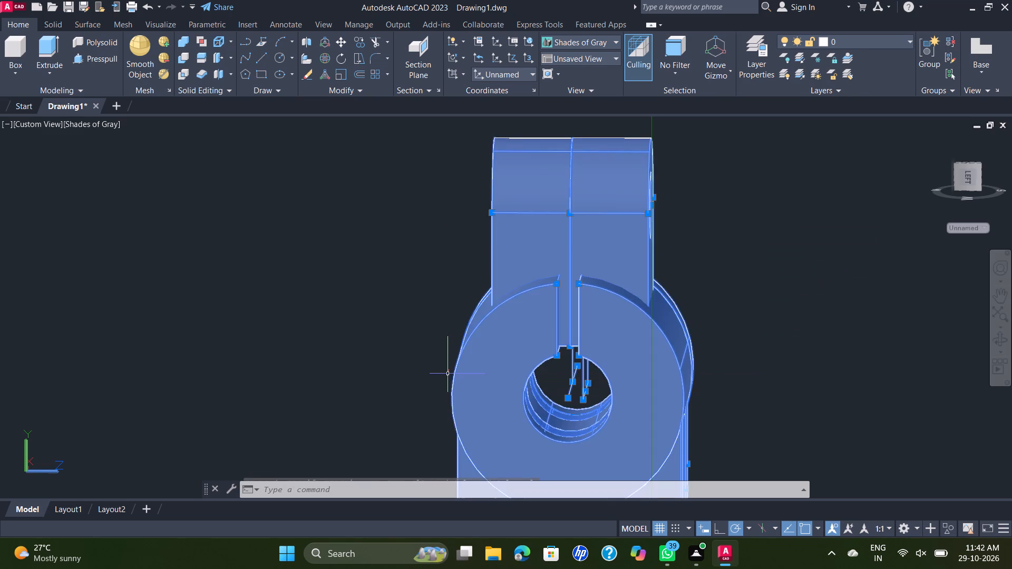
pyautogui.scroll(-3, 553, 325)
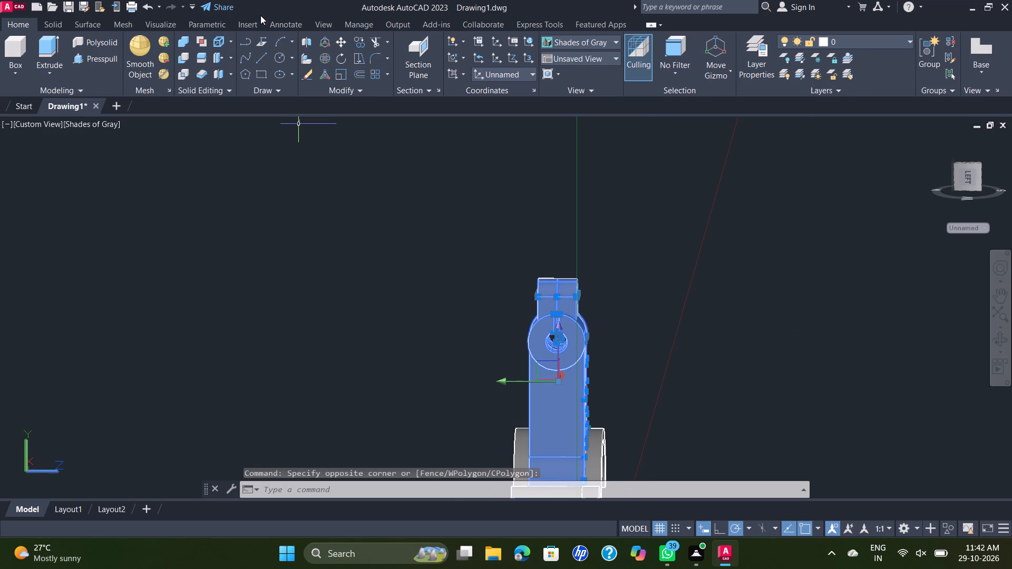
pyautogui.click(189, 44)
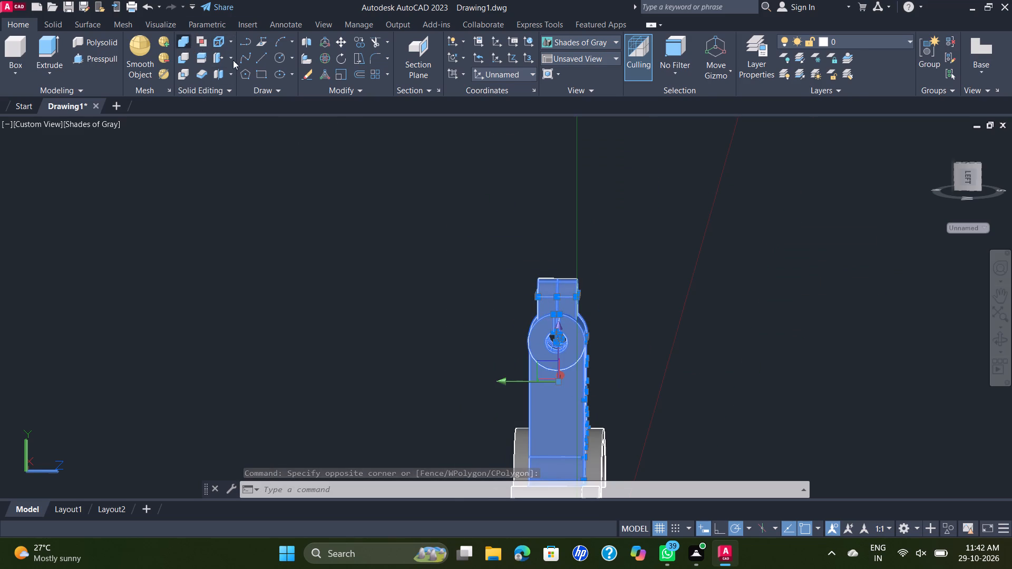
# Union the lugs, slotted clamp and supporting arm into one solid, selecting them with a crossing window.
pyautogui.click(675, 264)
pyautogui.click(526, 367)
pyautogui.rightClick(590, 248)
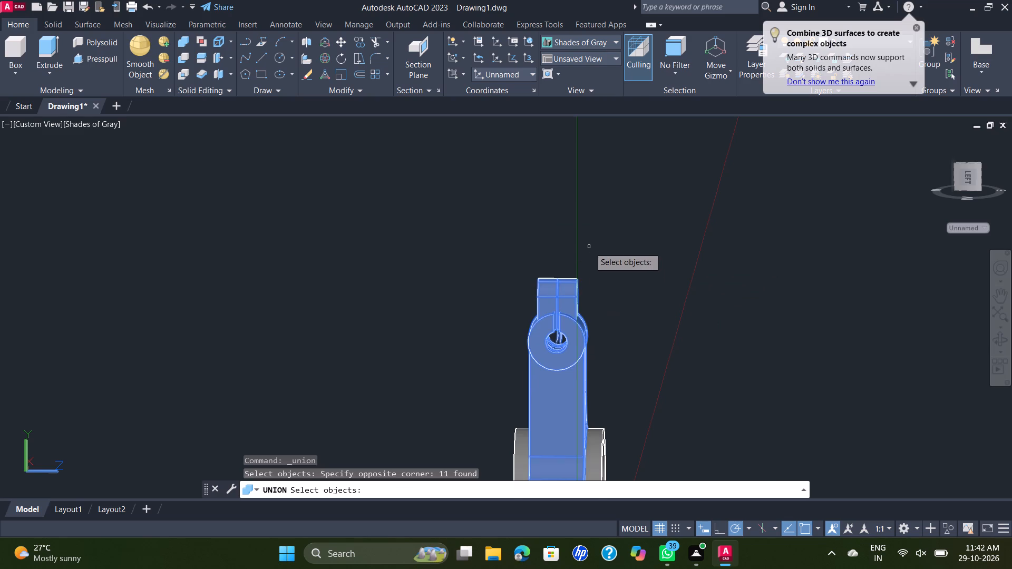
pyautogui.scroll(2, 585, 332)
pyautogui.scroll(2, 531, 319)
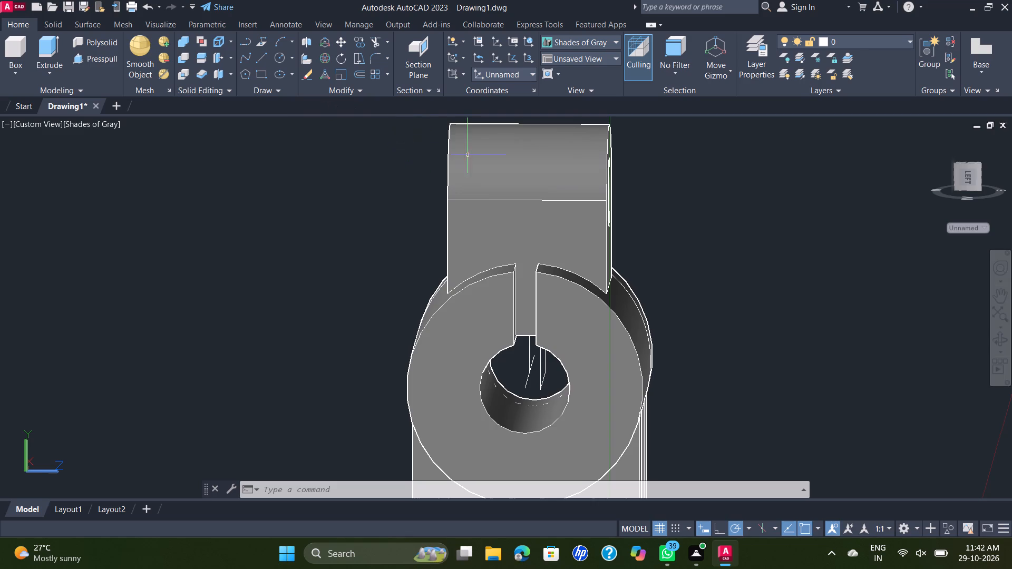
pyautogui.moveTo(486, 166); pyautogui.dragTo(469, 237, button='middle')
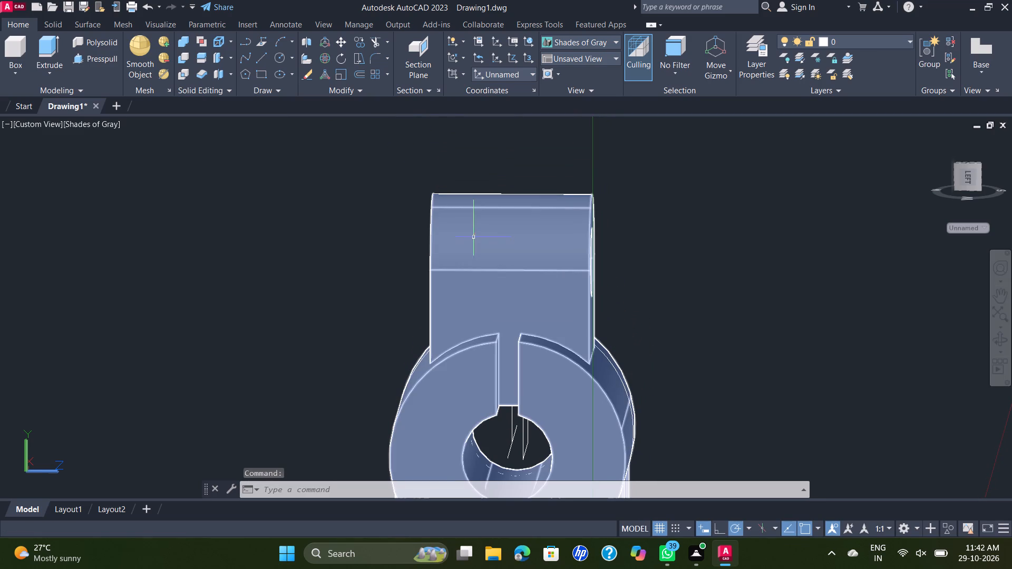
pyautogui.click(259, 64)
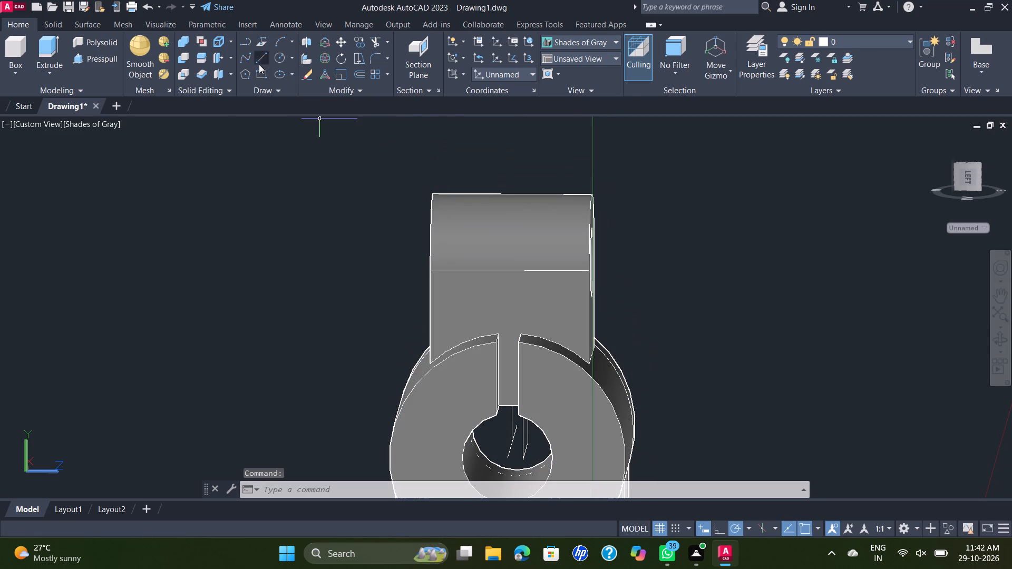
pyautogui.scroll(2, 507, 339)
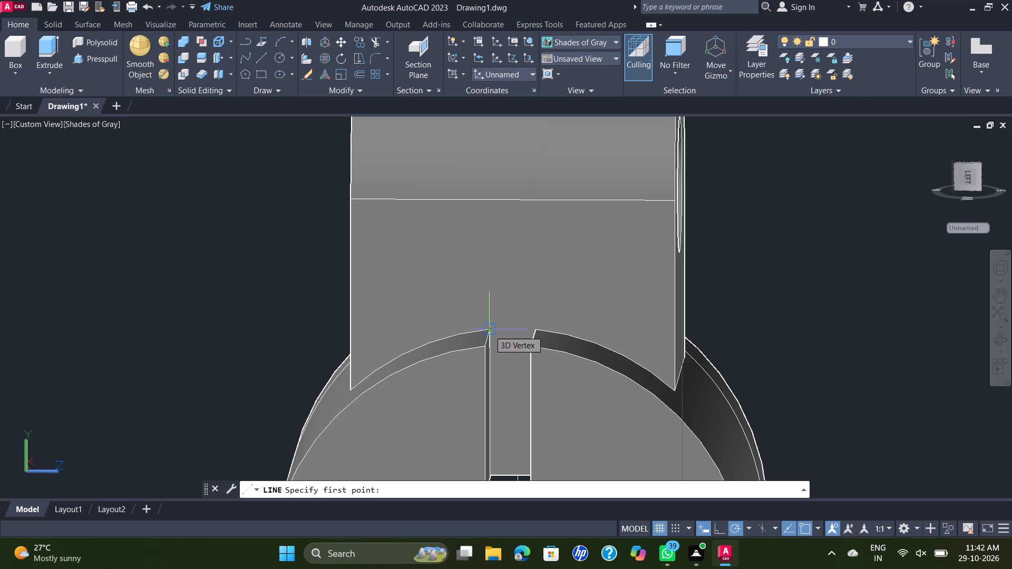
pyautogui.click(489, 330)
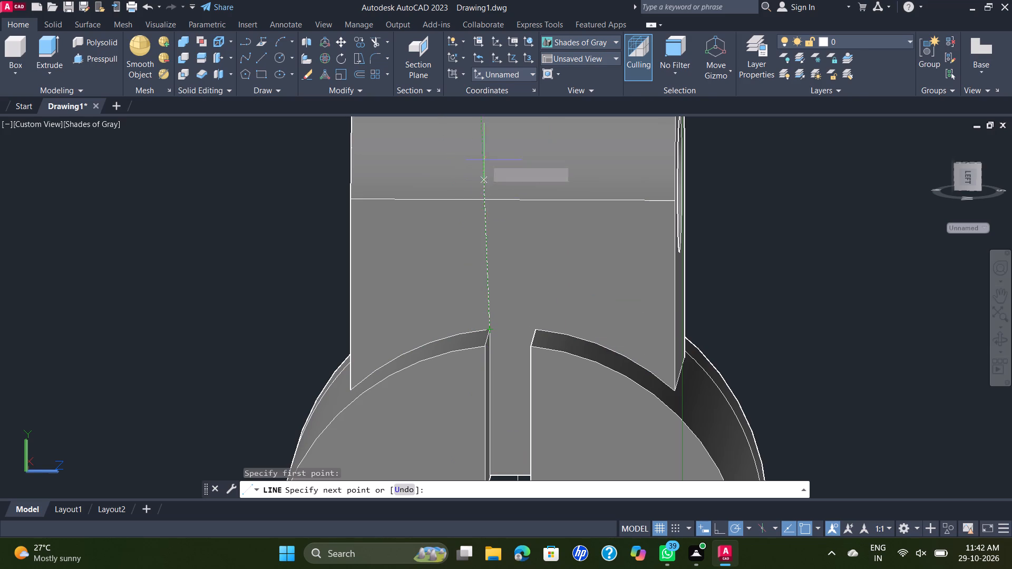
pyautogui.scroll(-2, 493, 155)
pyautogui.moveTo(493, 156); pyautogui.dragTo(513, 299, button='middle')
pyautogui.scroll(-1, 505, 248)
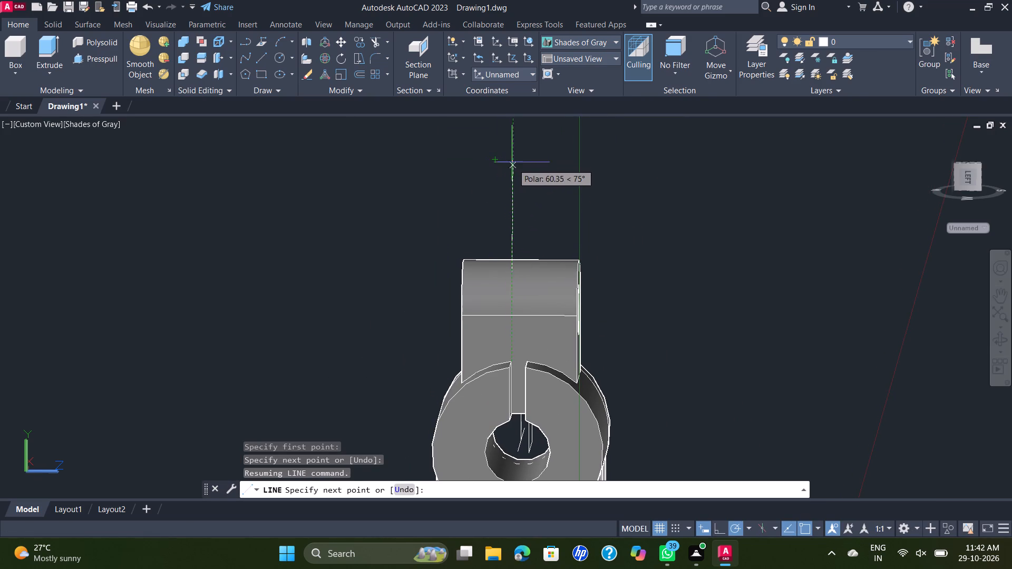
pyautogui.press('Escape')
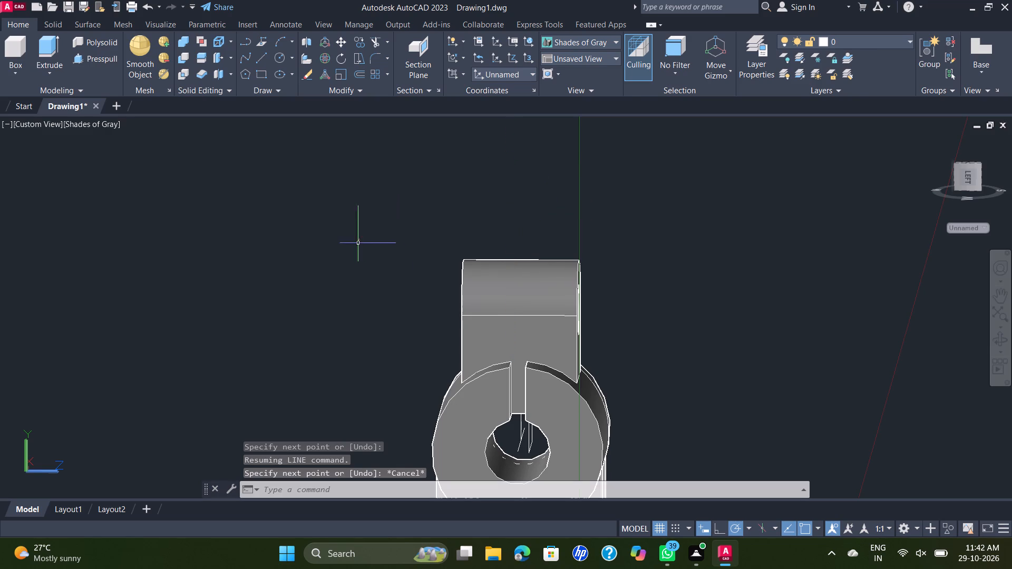
# Delete the leftover round-topped lug outline and its hole circle beside the clamp.
pyautogui.click(41, 130)
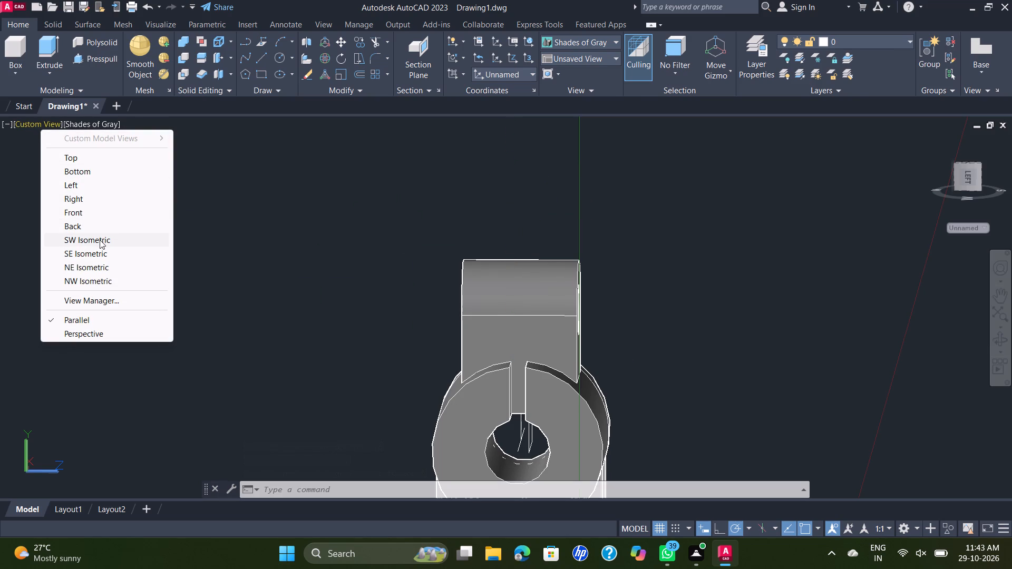
pyautogui.click(103, 254)
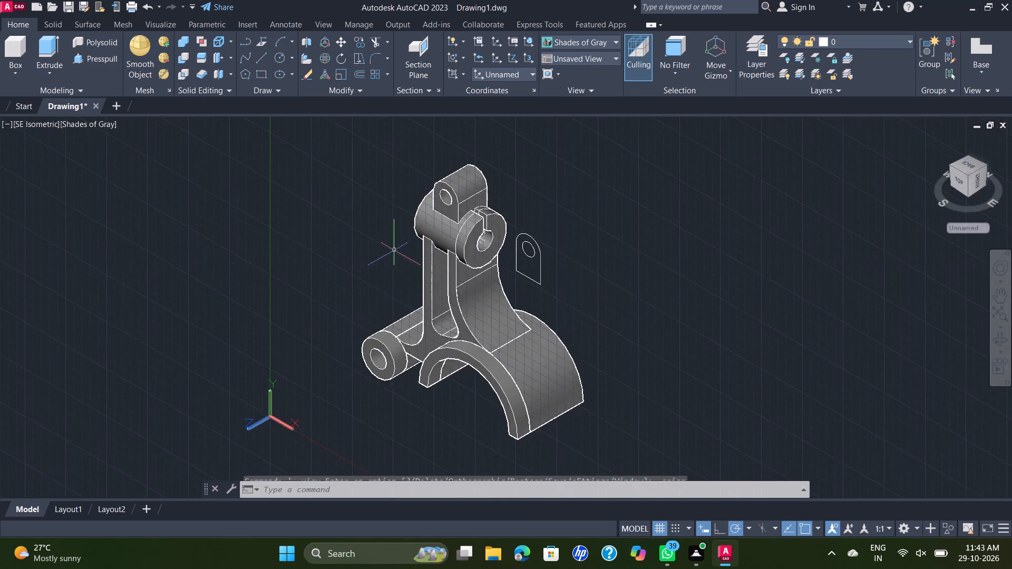
pyautogui.scroll(2, 411, 233)
pyautogui.click(740, 191)
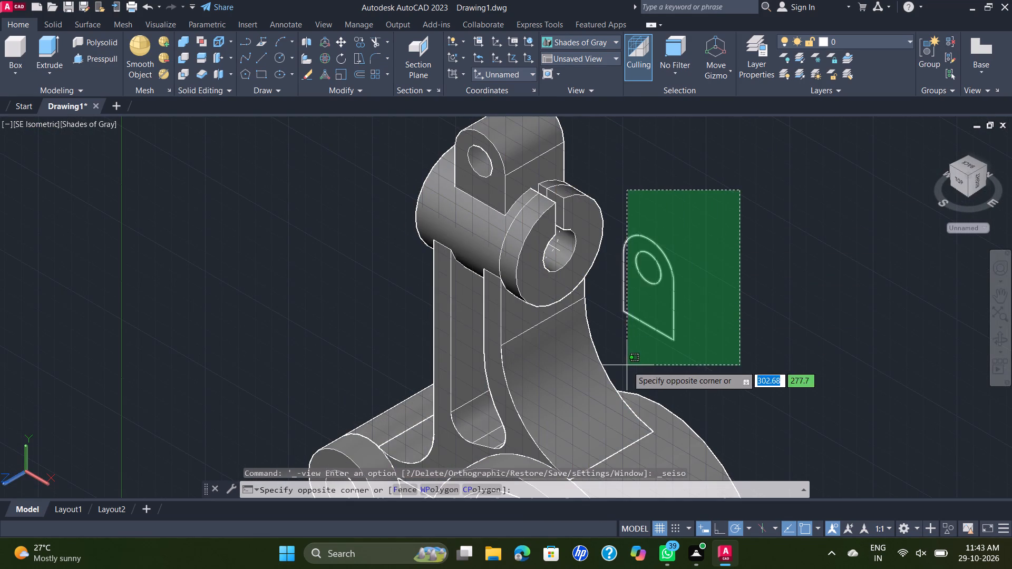
pyautogui.click(627, 366)
pyautogui.press('Delete')
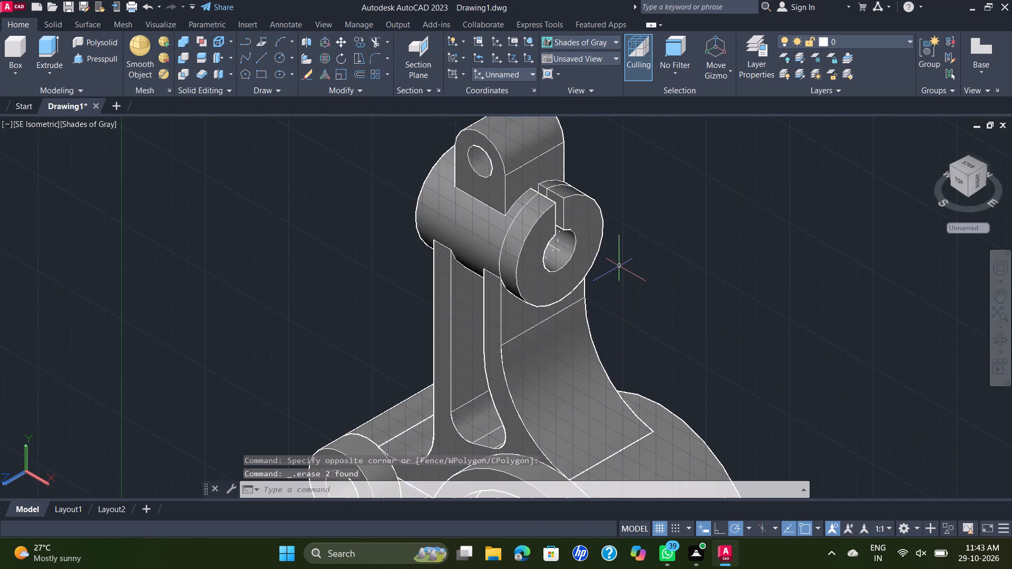
# Draw a vertical line about 80 long upward from the slot edge's corner at the lug face, past the lug top.
pyautogui.moveTo(627, 247); pyautogui.dragTo(606, 331, button='middle')
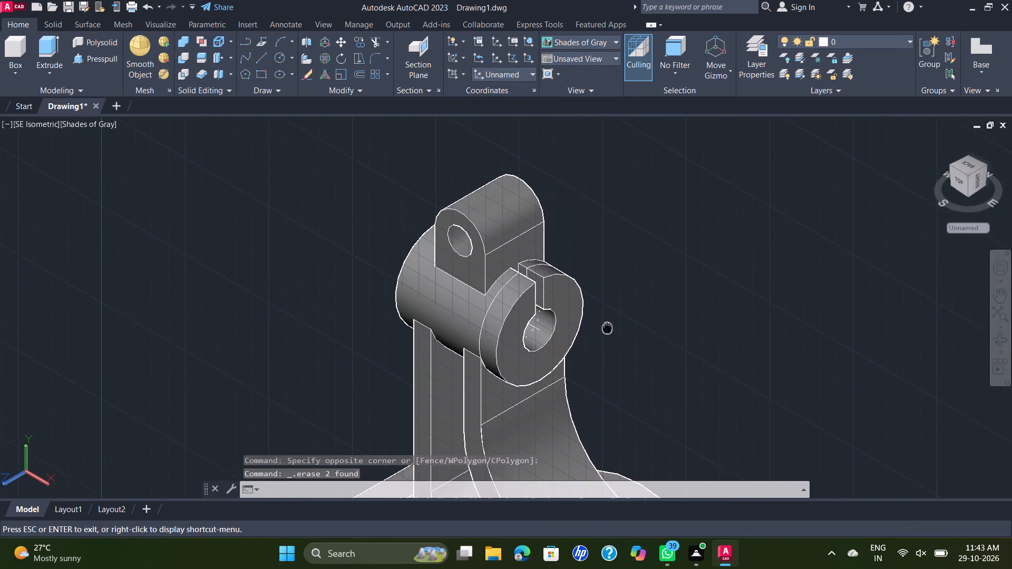
pyautogui.moveTo(606, 331); pyautogui.dragTo(605, 331, button='middle')
pyautogui.scroll(1, 582, 283)
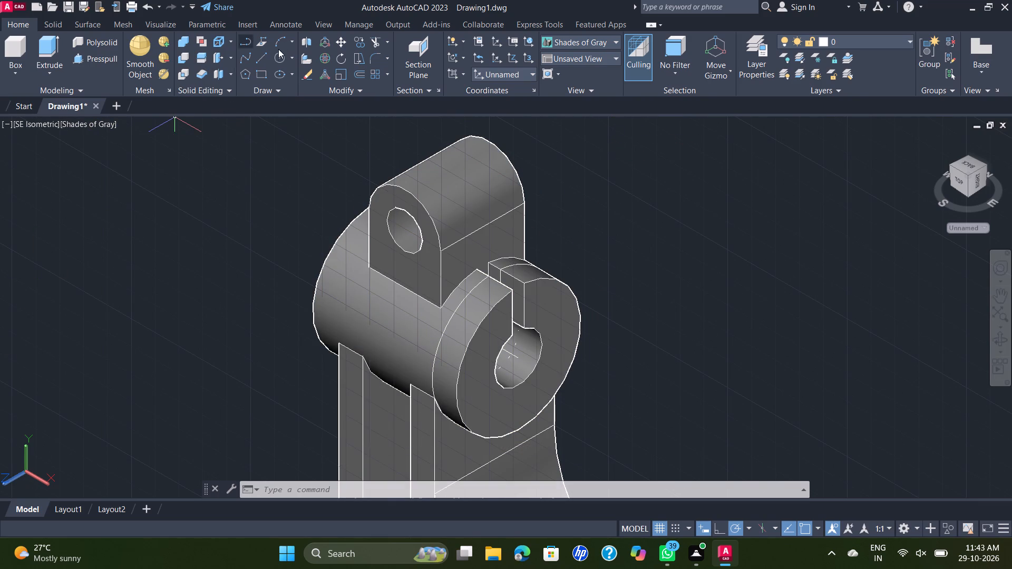
pyautogui.click(255, 62)
pyautogui.scroll(2, 478, 266)
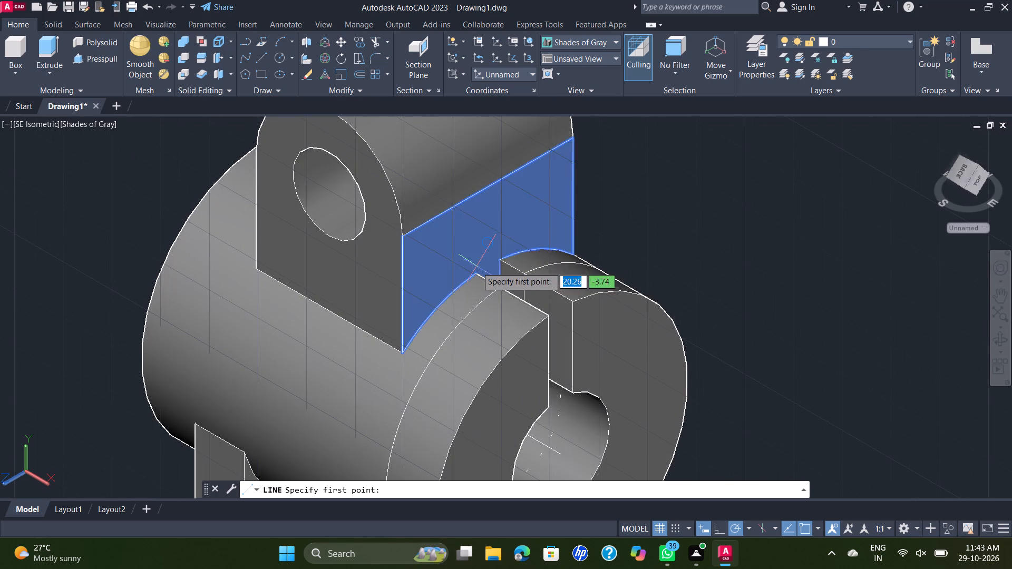
pyautogui.click(475, 273)
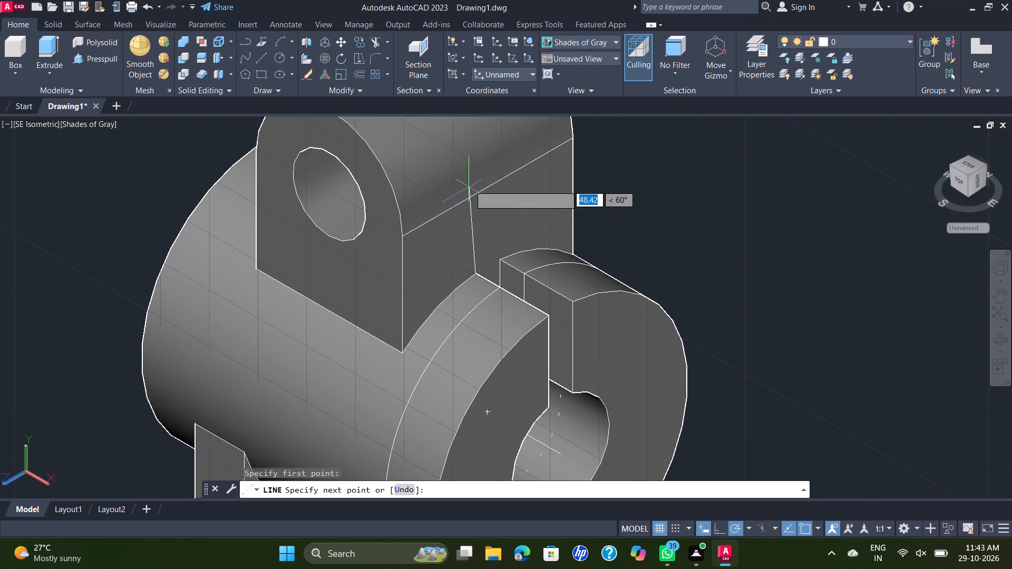
pyautogui.scroll(-3, 472, 145)
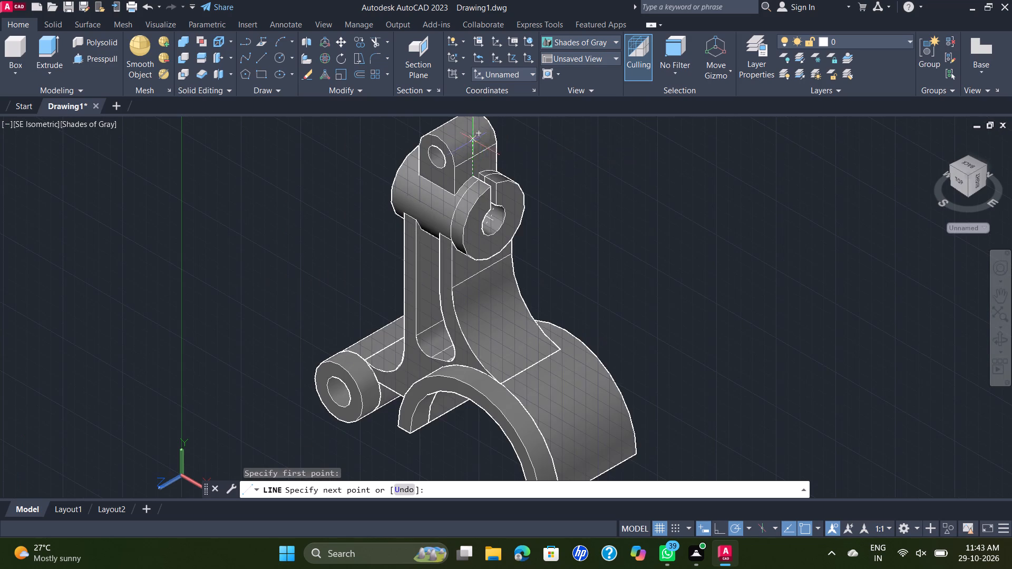
pyautogui.moveTo(475, 125); pyautogui.dragTo(484, 237, button='middle')
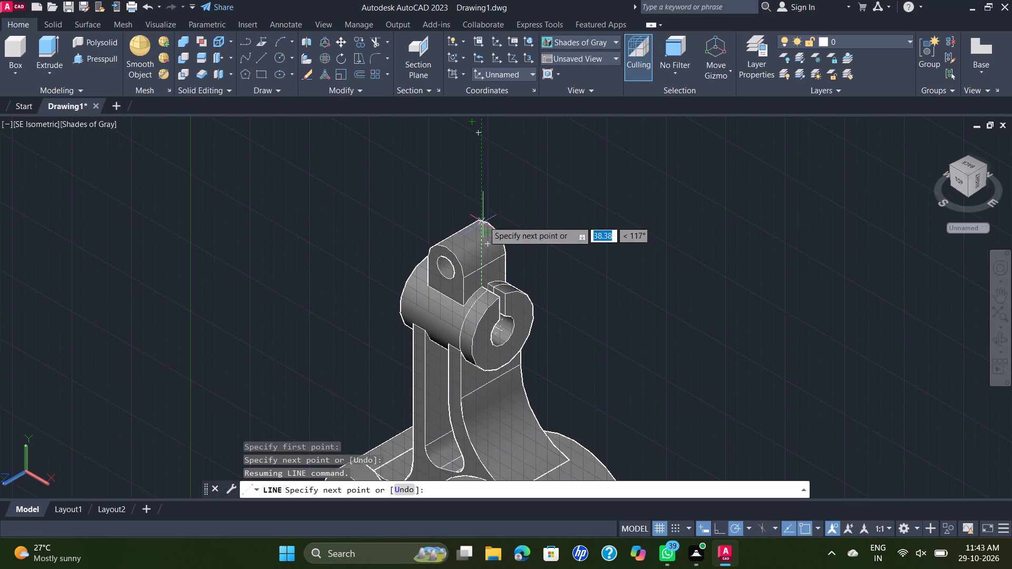
pyautogui.click(480, 176)
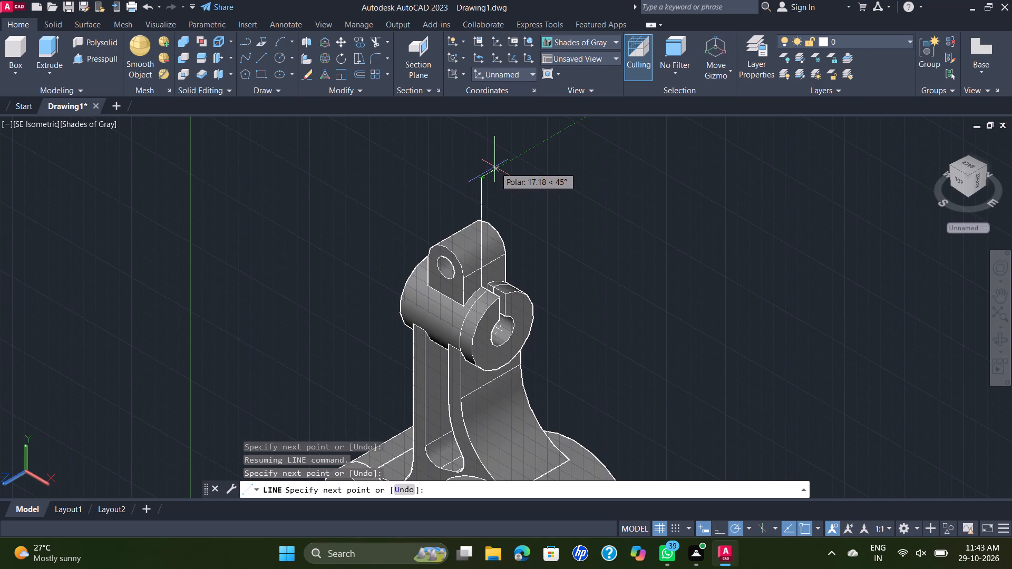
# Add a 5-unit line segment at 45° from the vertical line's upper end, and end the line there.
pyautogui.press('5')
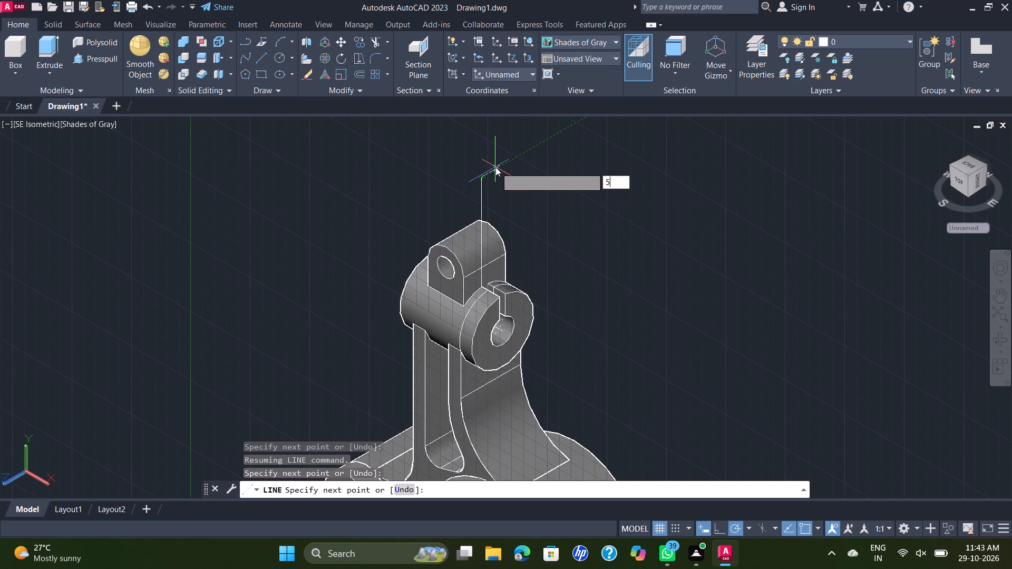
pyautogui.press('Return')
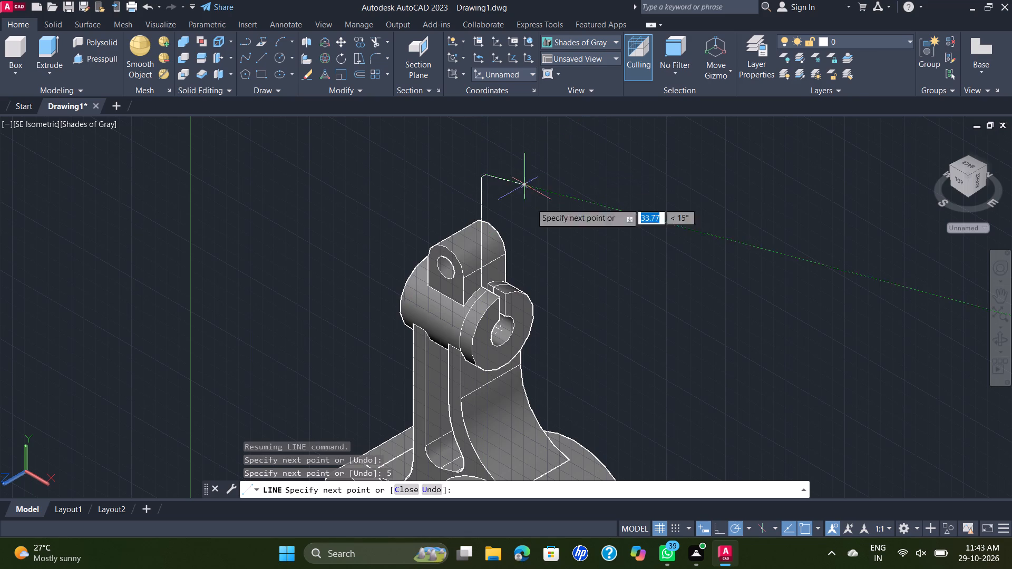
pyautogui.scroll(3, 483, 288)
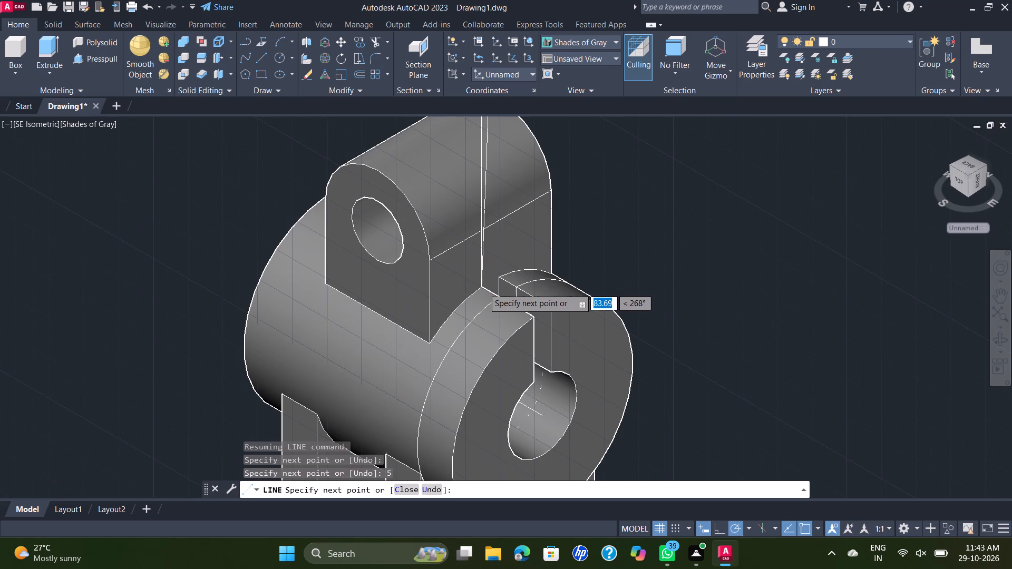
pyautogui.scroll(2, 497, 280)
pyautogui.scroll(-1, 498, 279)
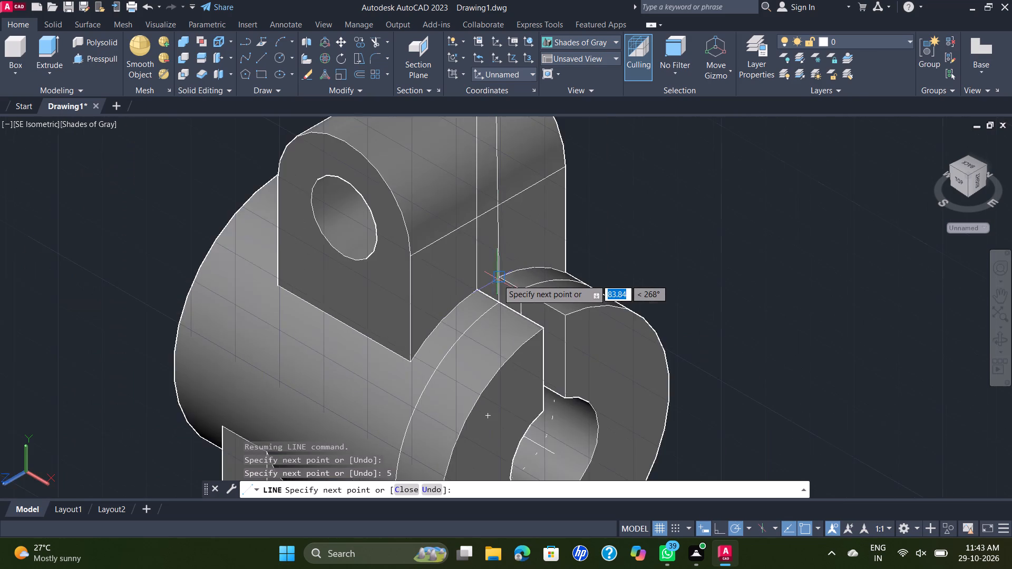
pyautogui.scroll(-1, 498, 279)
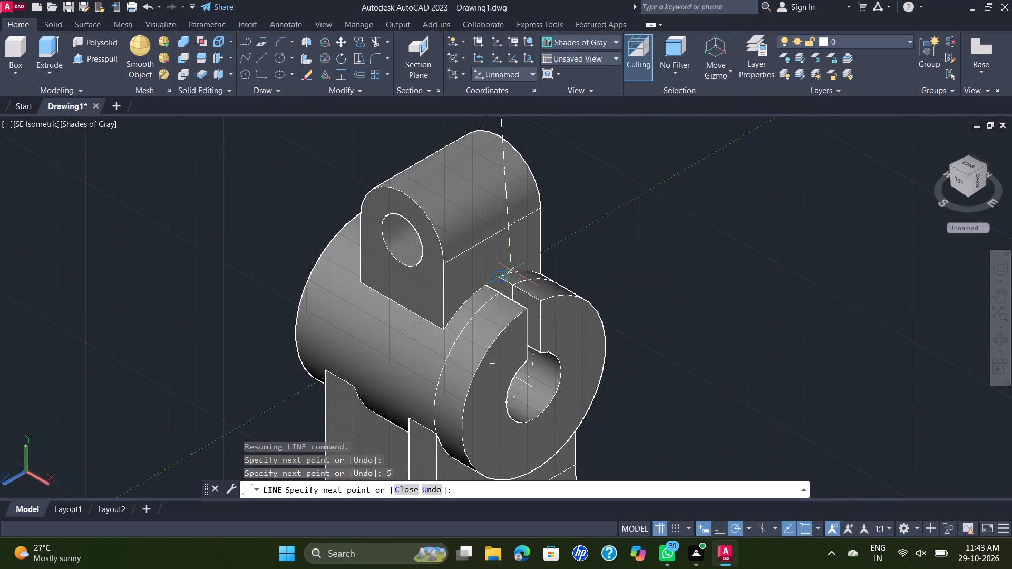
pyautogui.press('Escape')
# Draw a second vertical line upward from the opposite slot edge's corner at the lug face, past the lug top.
pyautogui.scroll(-2, 517, 249)
pyautogui.moveTo(517, 249); pyautogui.dragTo(509, 280, button='middle')
pyautogui.click(266, 60)
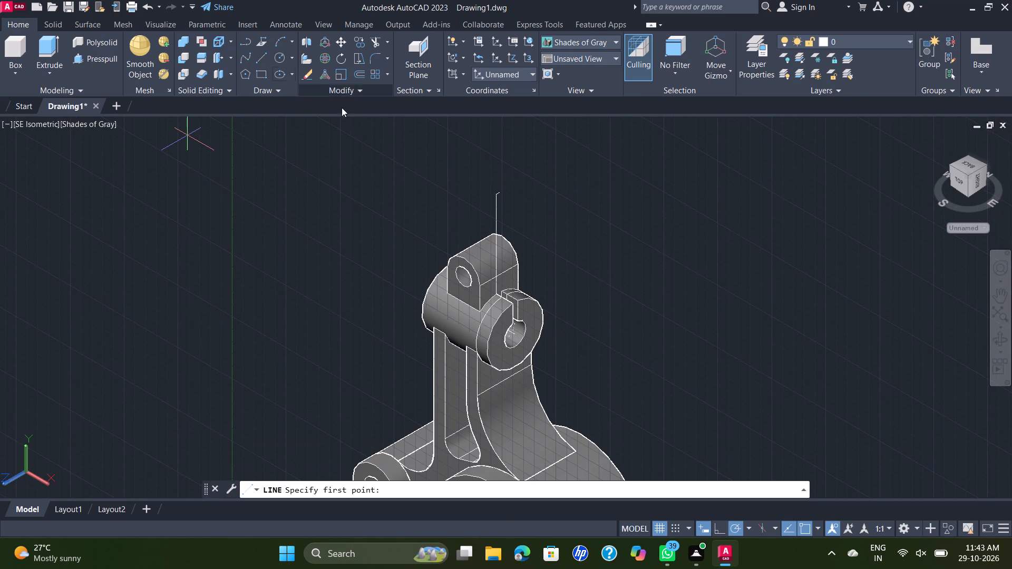
pyautogui.scroll(2, 501, 266)
pyautogui.scroll(2, 514, 332)
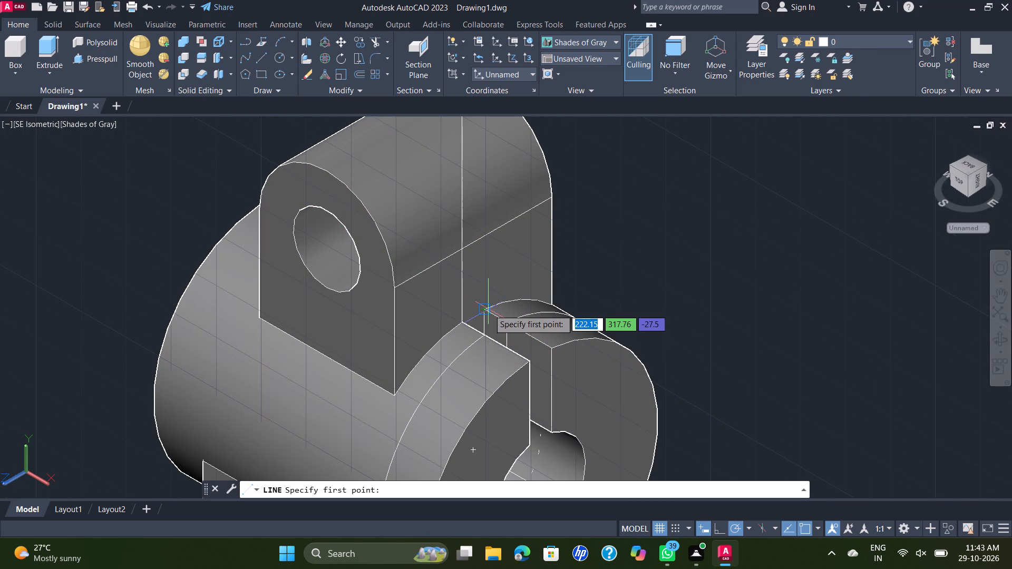
pyautogui.click(485, 310)
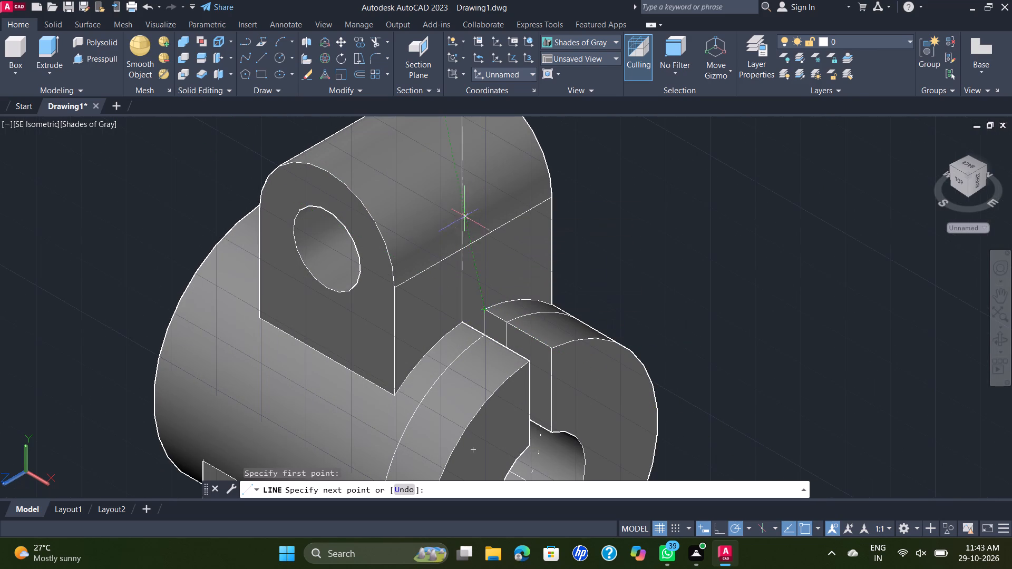
pyautogui.scroll(-2, 490, 177)
pyautogui.moveTo(490, 164); pyautogui.dragTo(534, 323, button='middle')
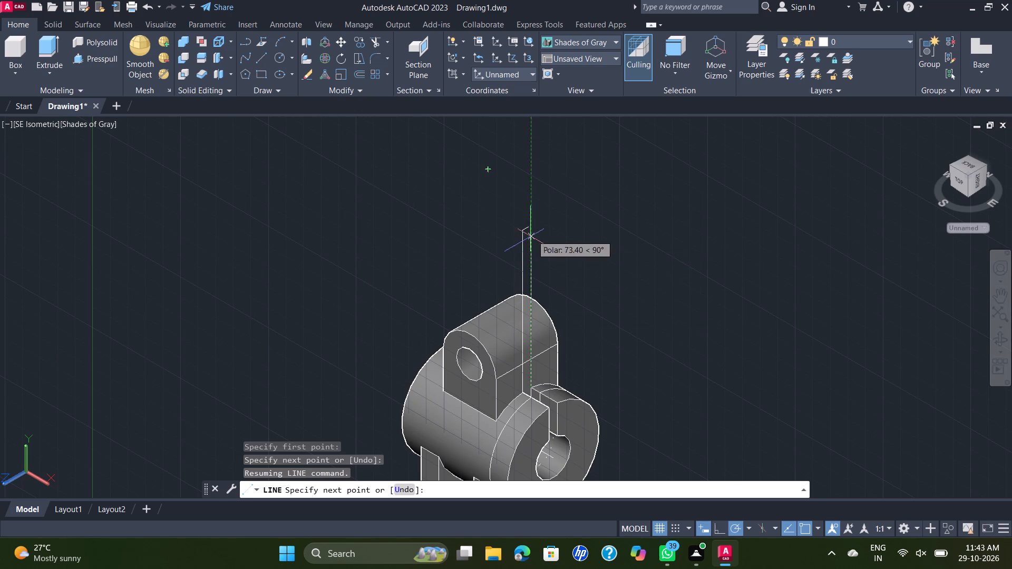
pyautogui.click(536, 216)
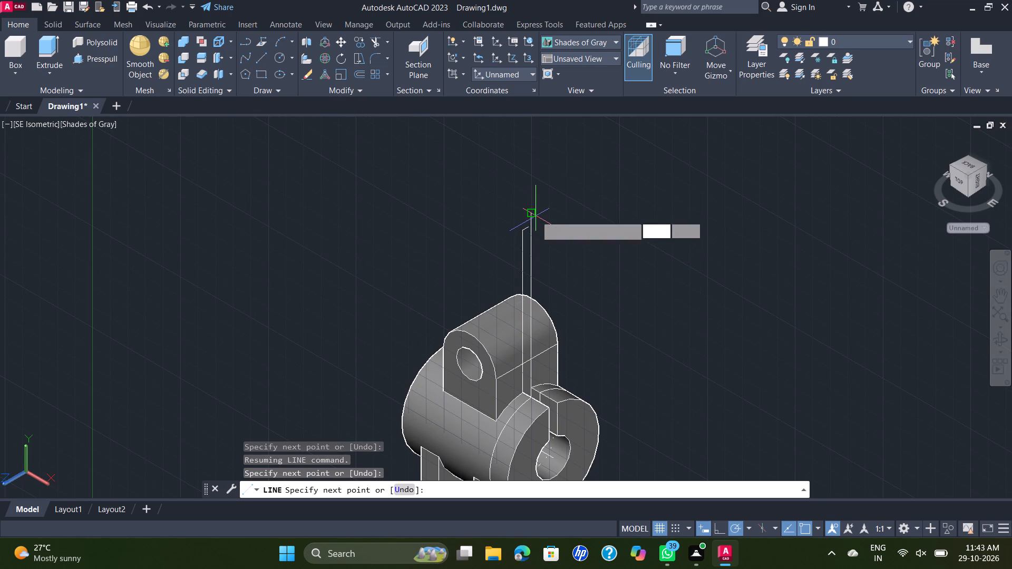
pyautogui.press('Escape')
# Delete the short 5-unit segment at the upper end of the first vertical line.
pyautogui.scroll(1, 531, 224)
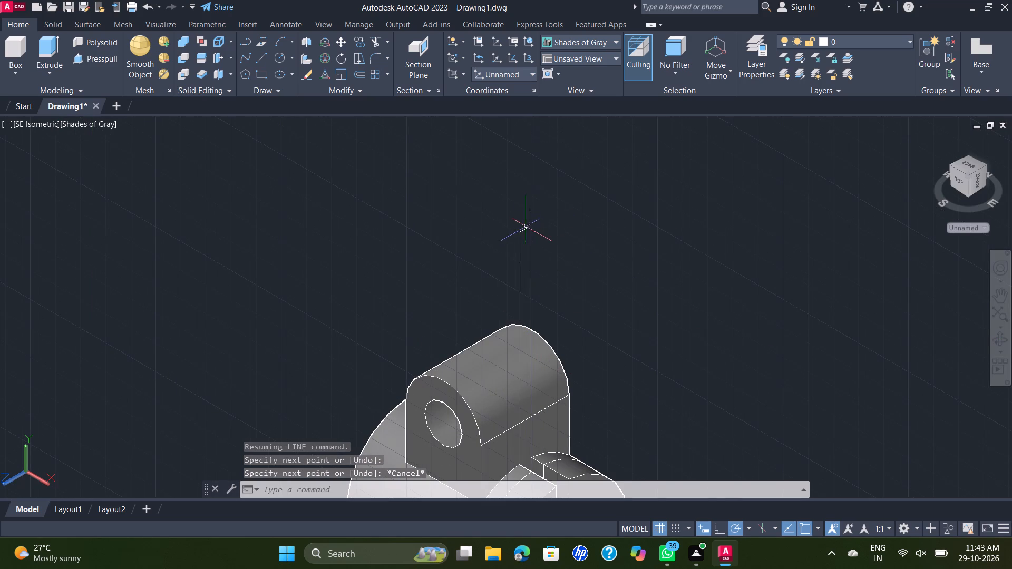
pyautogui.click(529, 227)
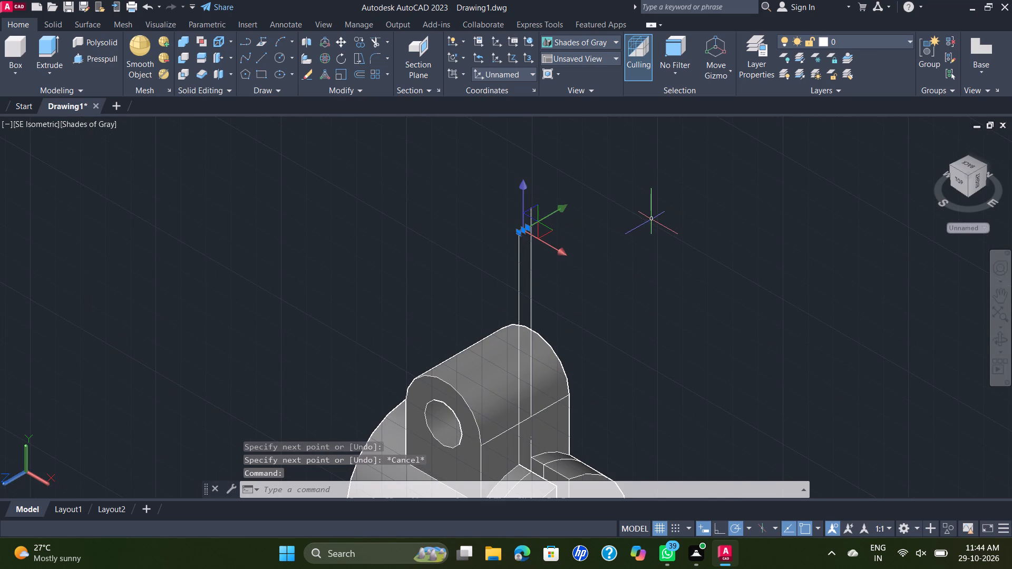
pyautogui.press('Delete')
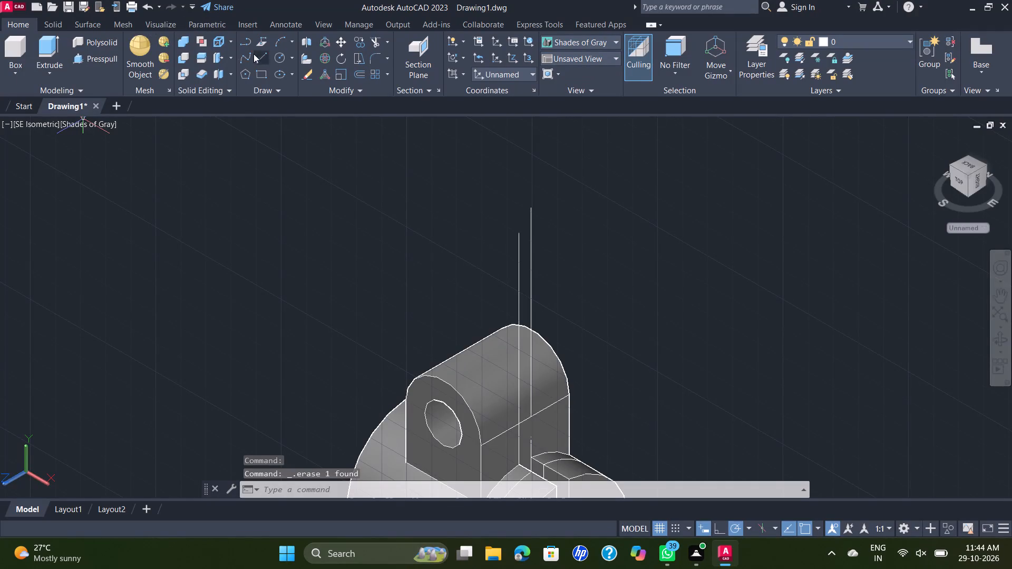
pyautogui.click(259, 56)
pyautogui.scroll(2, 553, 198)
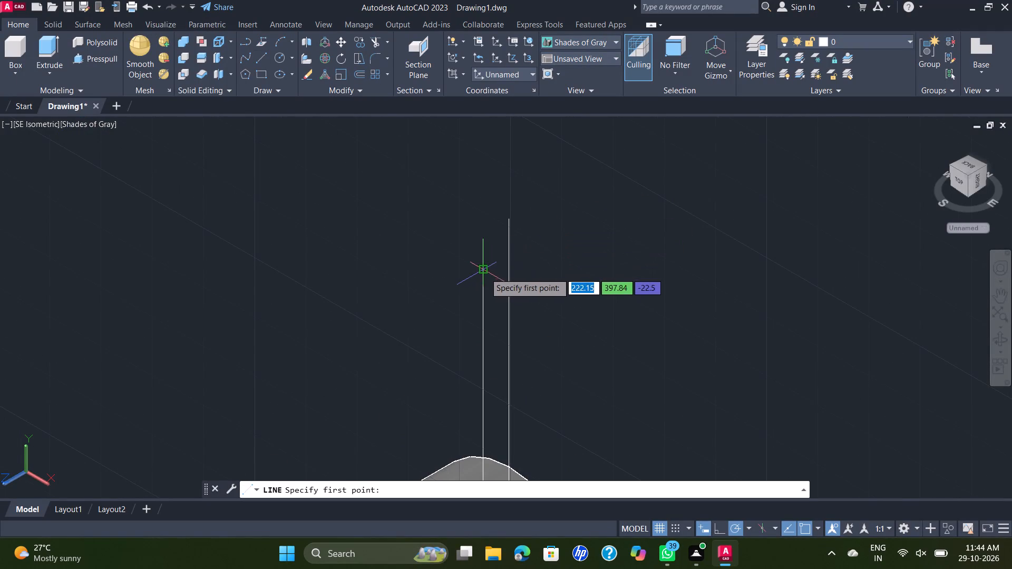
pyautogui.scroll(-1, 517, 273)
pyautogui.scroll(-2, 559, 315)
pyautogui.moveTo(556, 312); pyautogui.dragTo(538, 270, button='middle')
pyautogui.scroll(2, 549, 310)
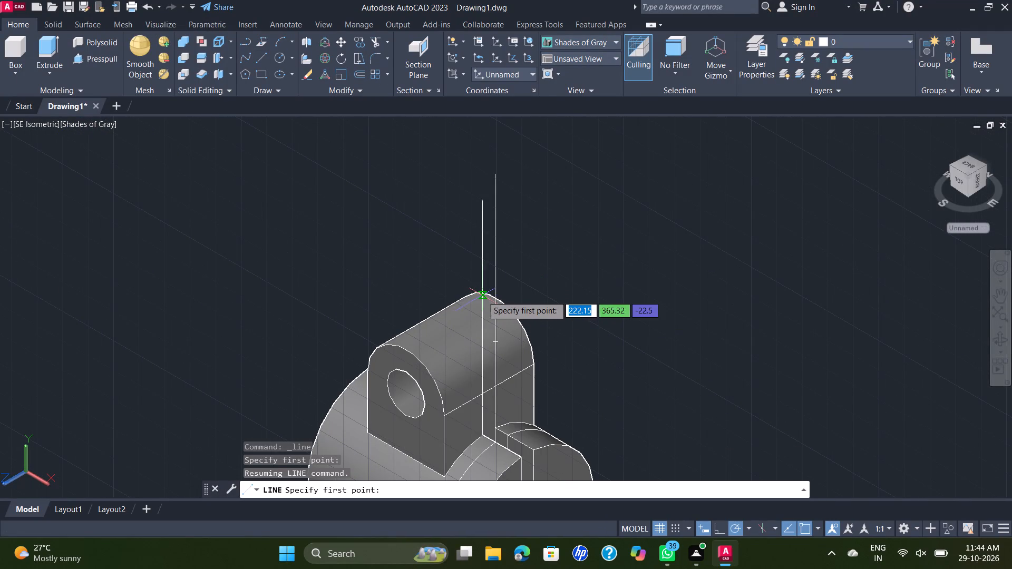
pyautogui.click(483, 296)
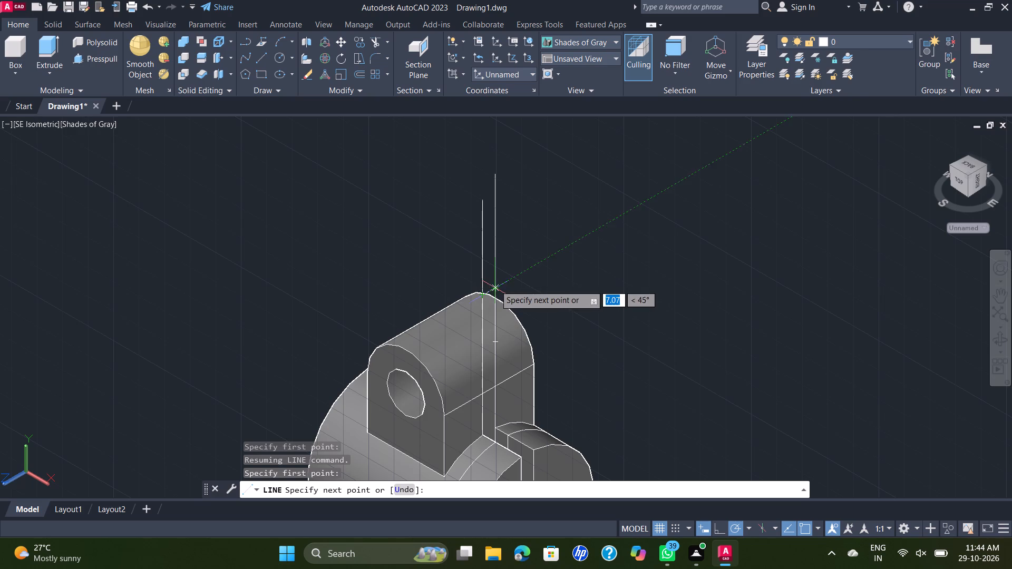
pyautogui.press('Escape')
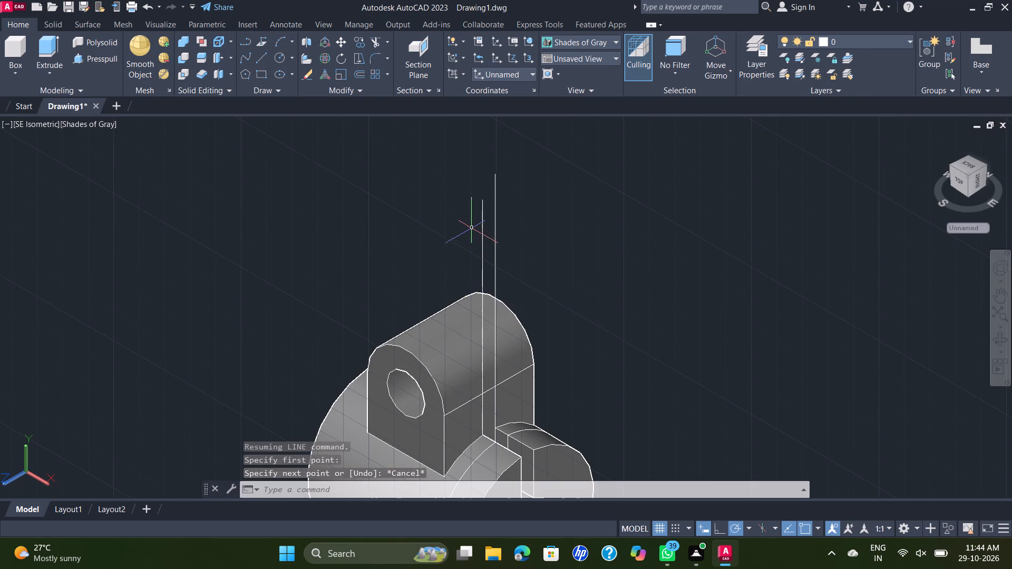
# Draw a line from the shorter vertical guide line's upper end along the Z direction, crossing past the other vertical guide line.
pyautogui.press('space')
pyautogui.click(484, 200)
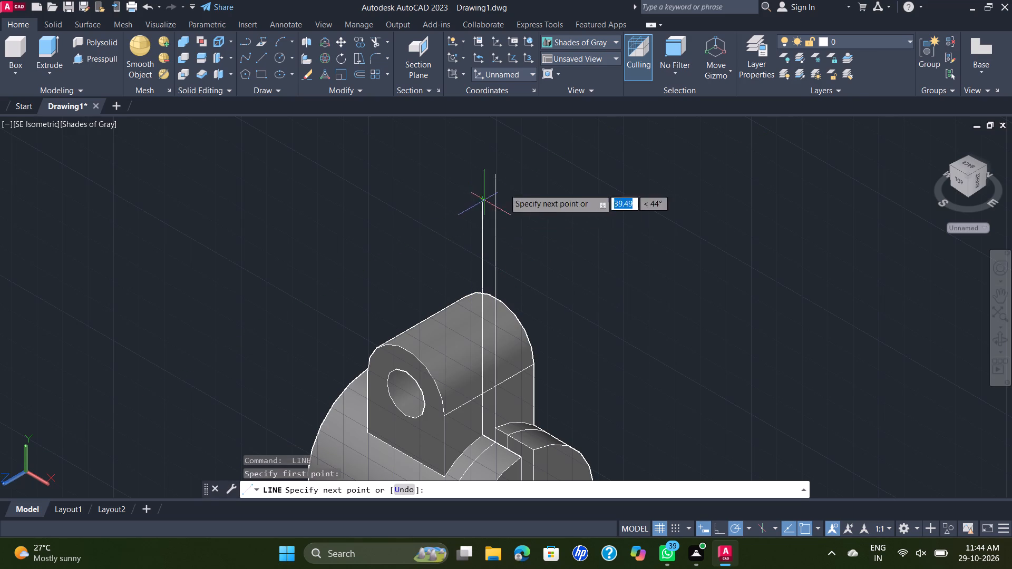
pyautogui.click(521, 183)
pyautogui.press('Escape')
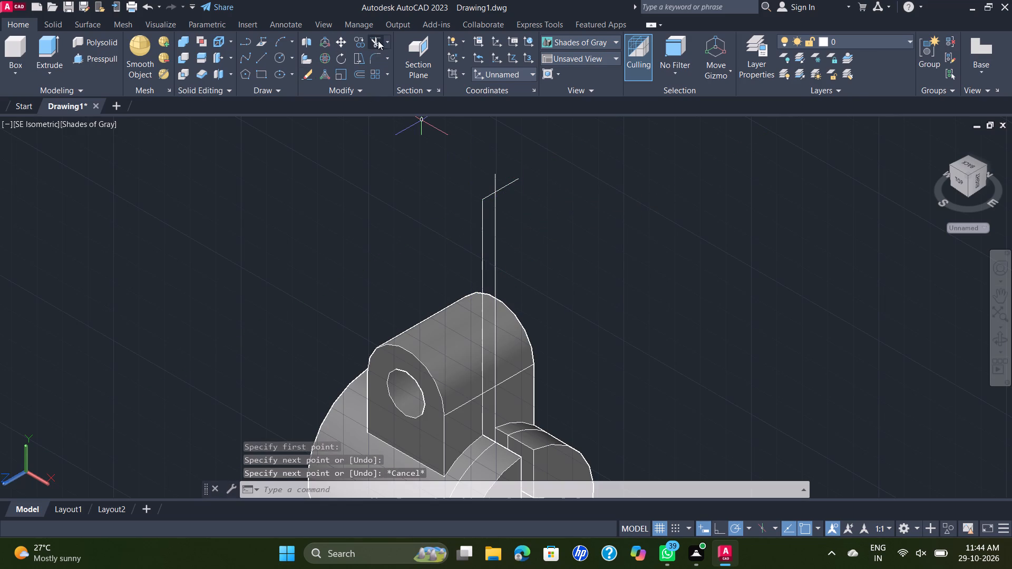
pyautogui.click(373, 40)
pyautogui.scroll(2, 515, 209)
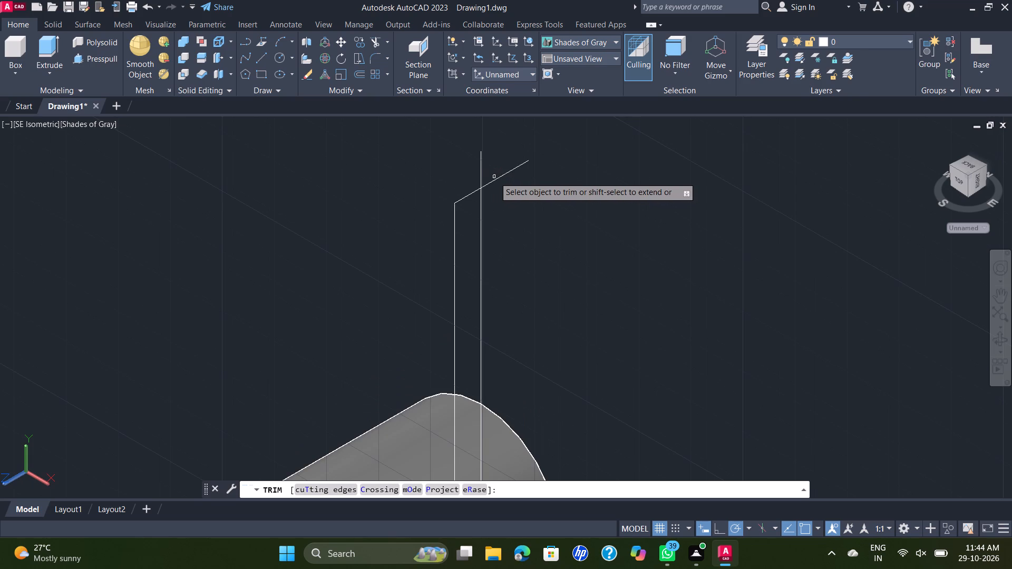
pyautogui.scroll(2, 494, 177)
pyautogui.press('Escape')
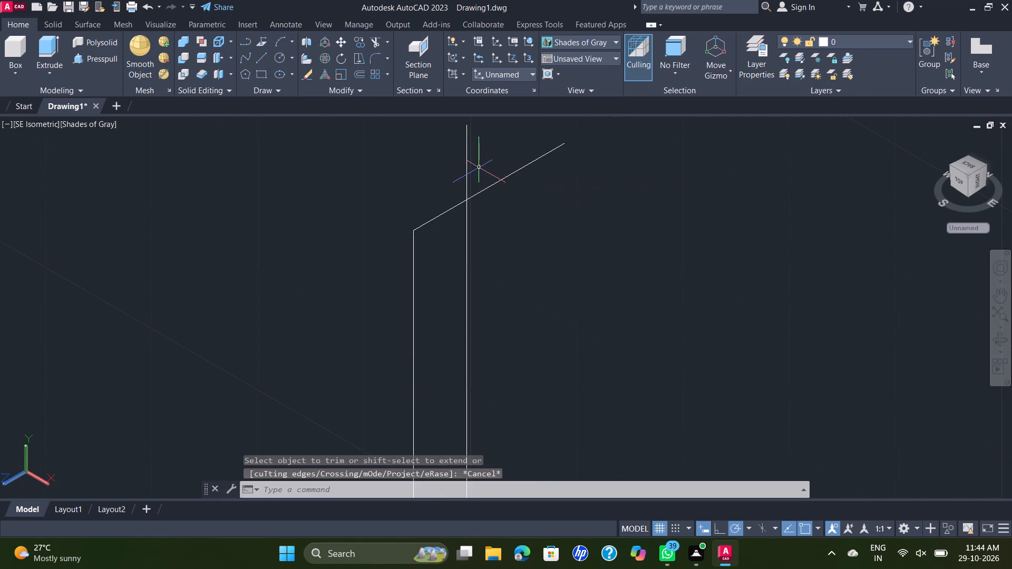
# Draw a connecting line along the Z axis between the two vertical guide lines, just below the overshooting cross line.
pyautogui.scroll(3, 465, 210)
pyautogui.scroll(-4, 470, 182)
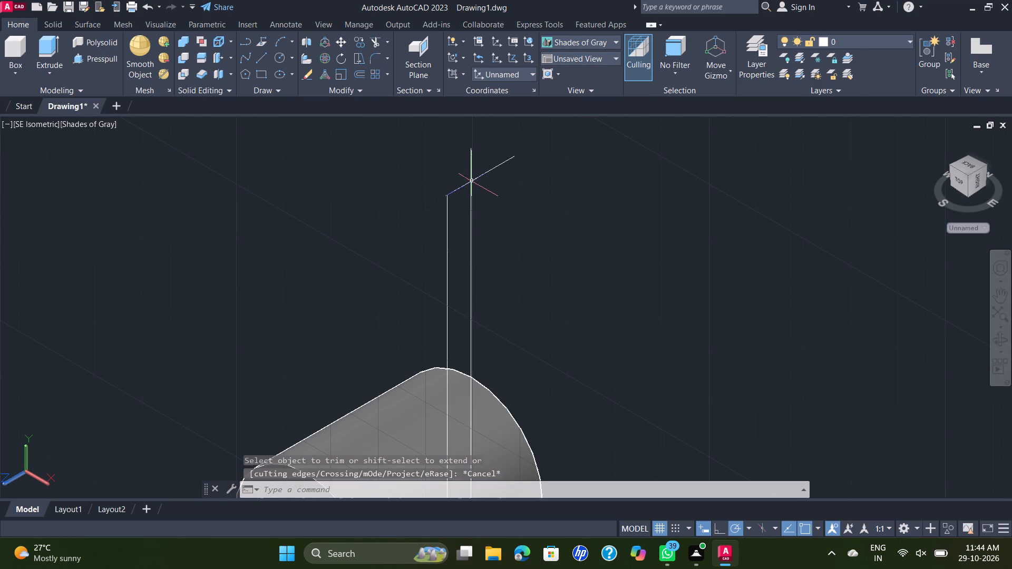
pyautogui.scroll(1, 476, 188)
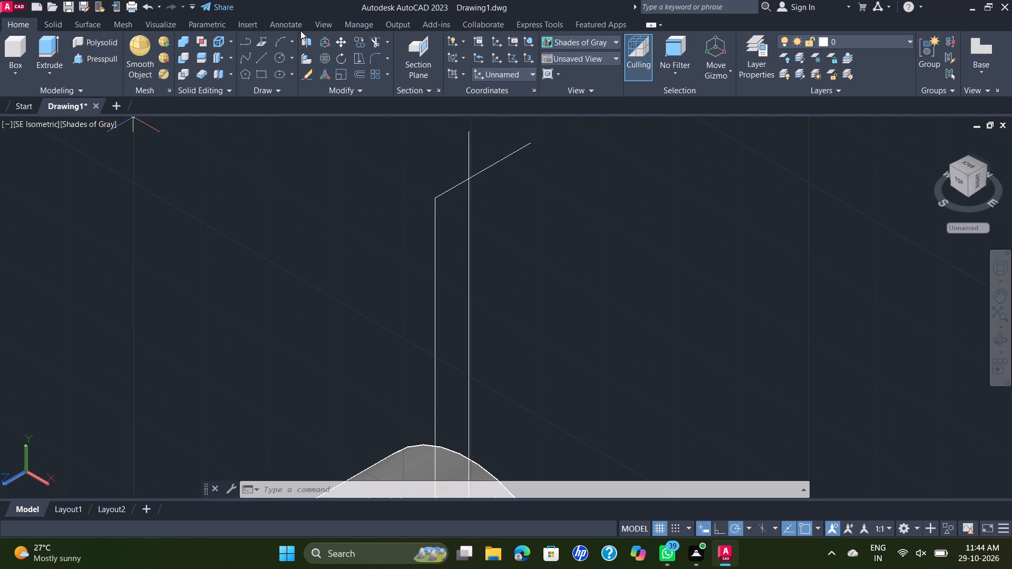
pyautogui.click(260, 60)
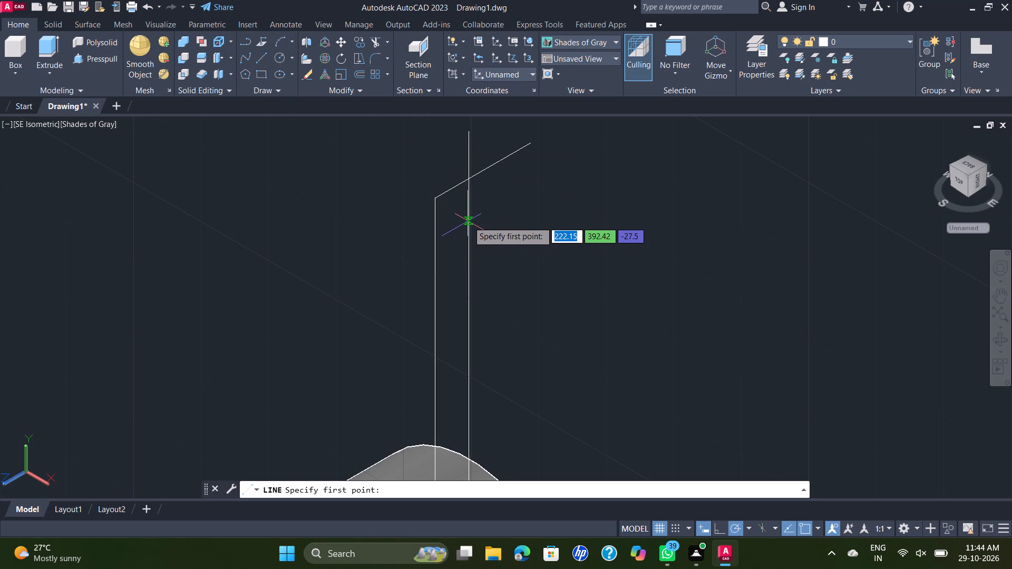
pyautogui.scroll(3, 467, 221)
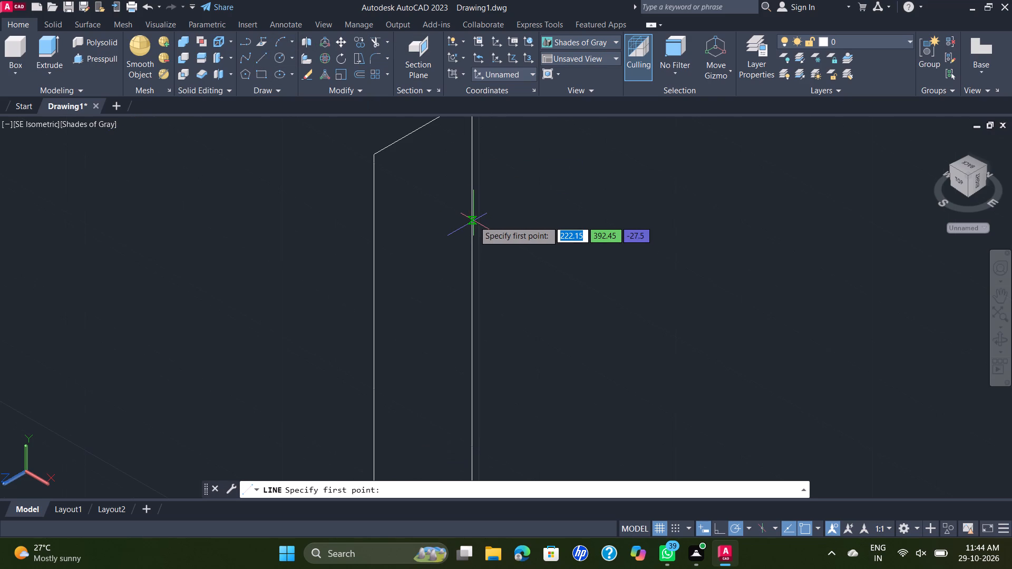
pyautogui.click(472, 220)
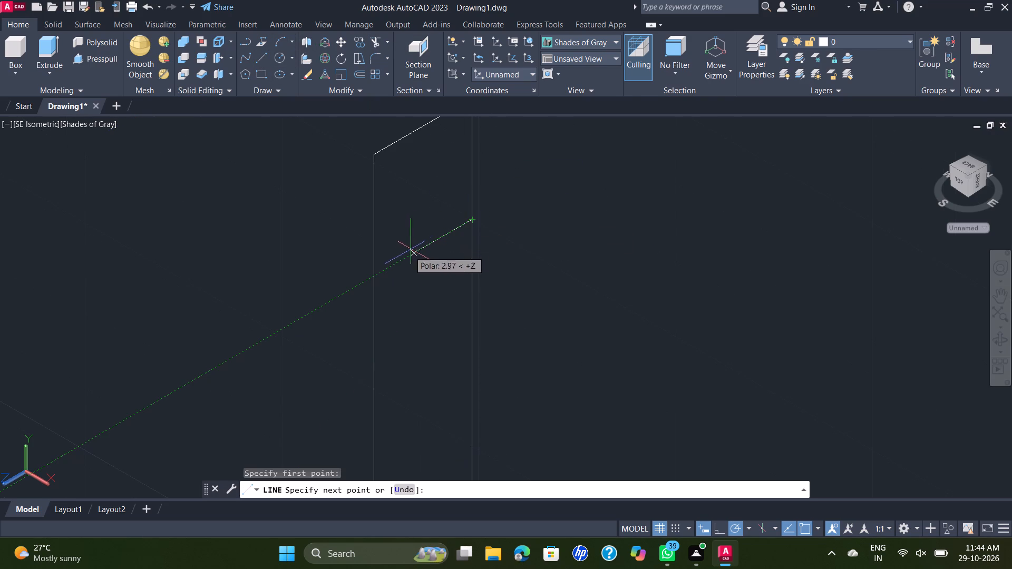
pyautogui.click(374, 277)
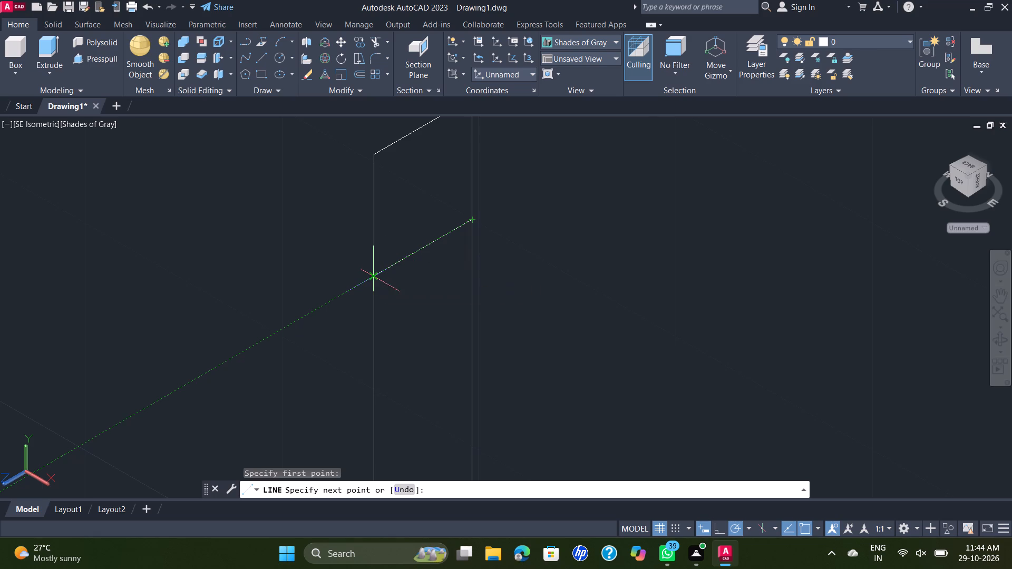
pyautogui.press('Escape')
pyautogui.press('`')
pyautogui.press('Escape')
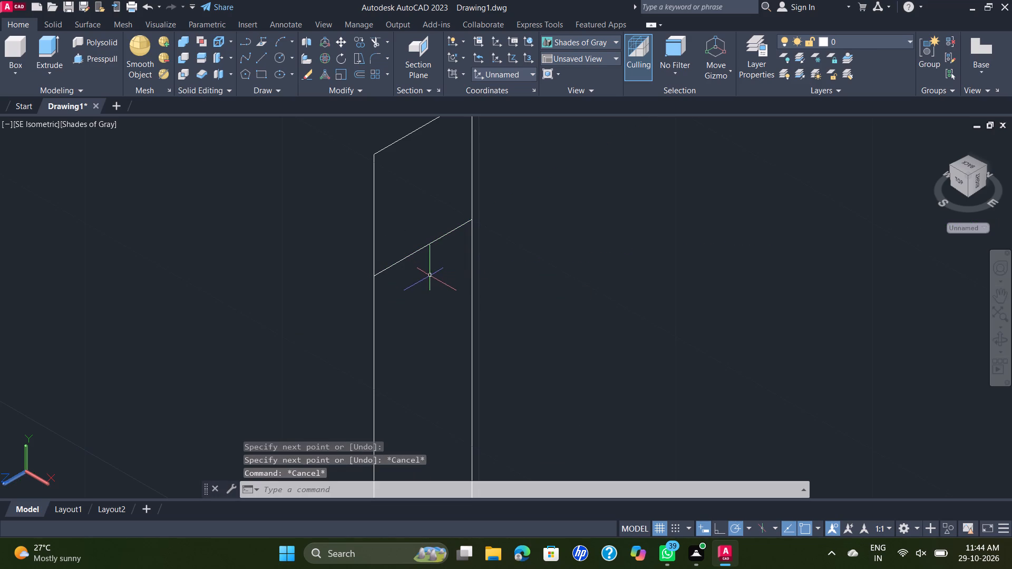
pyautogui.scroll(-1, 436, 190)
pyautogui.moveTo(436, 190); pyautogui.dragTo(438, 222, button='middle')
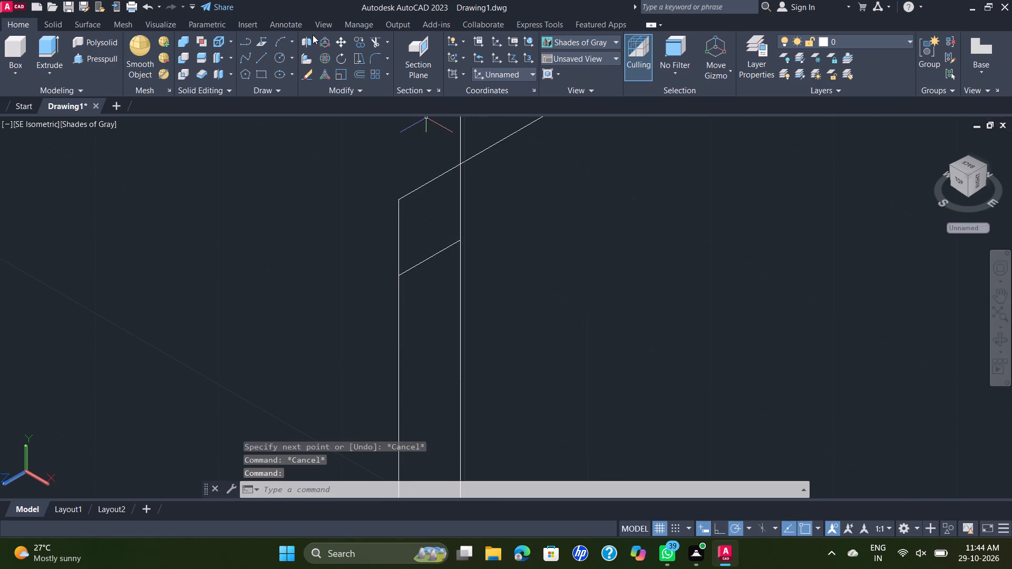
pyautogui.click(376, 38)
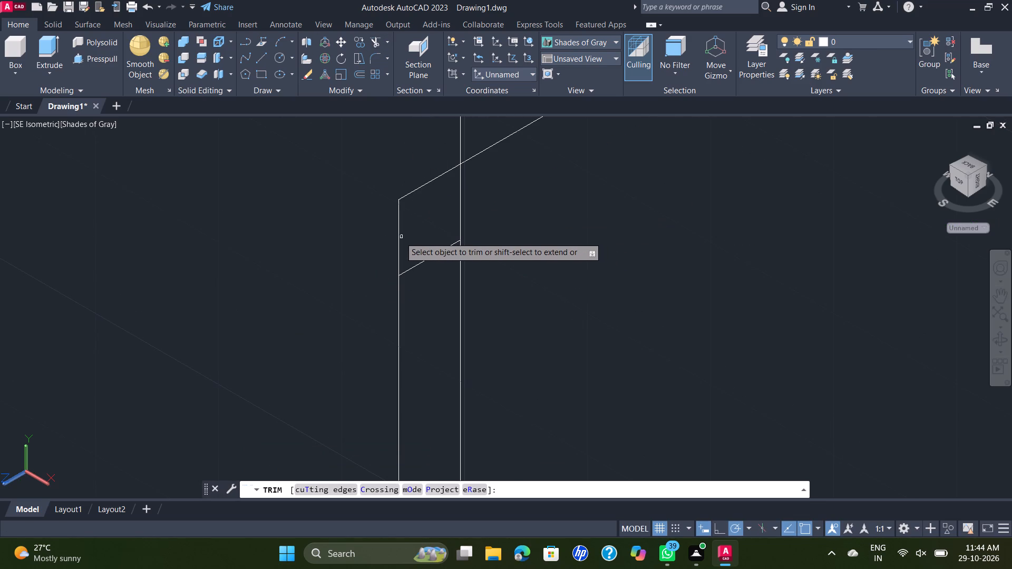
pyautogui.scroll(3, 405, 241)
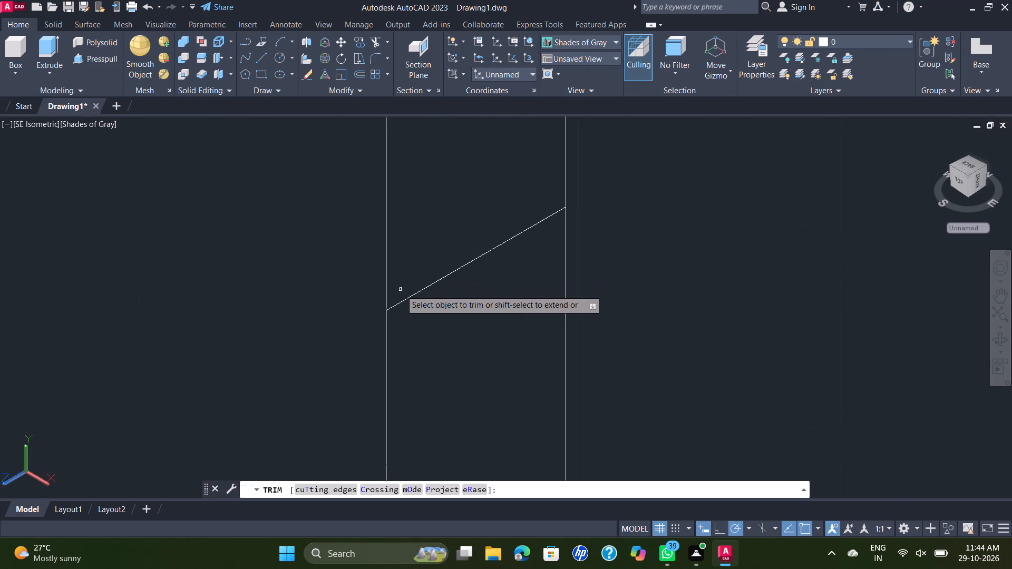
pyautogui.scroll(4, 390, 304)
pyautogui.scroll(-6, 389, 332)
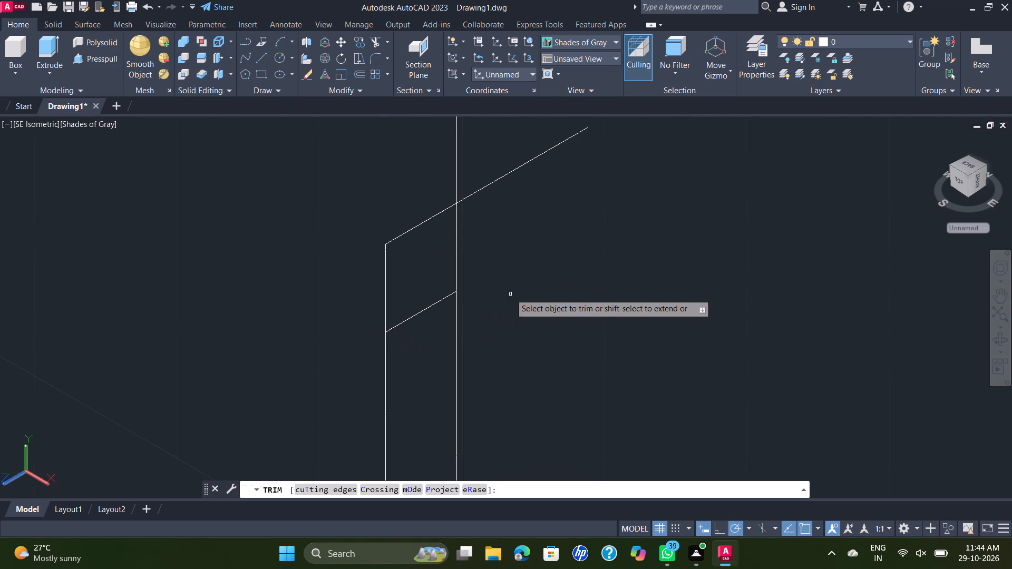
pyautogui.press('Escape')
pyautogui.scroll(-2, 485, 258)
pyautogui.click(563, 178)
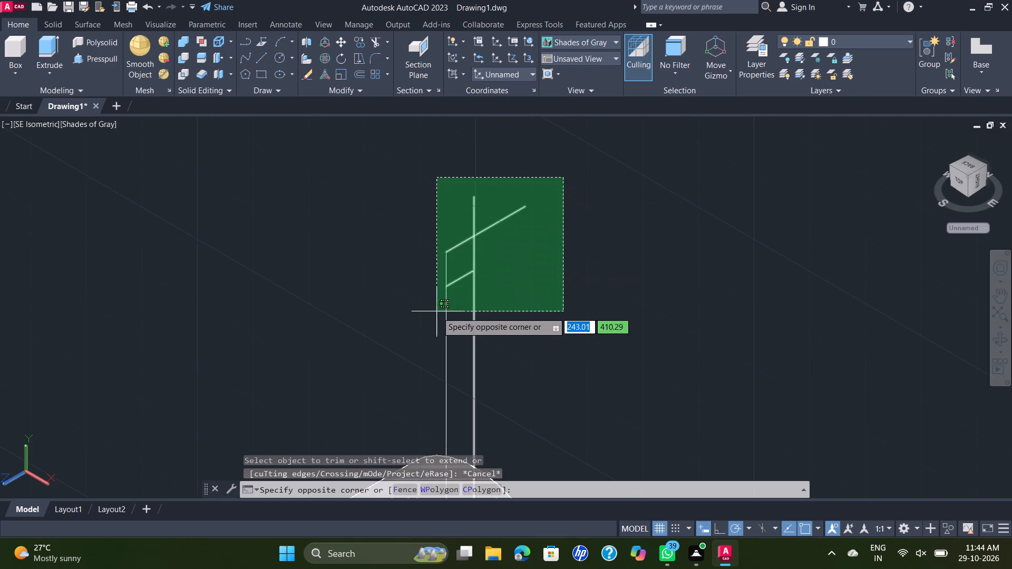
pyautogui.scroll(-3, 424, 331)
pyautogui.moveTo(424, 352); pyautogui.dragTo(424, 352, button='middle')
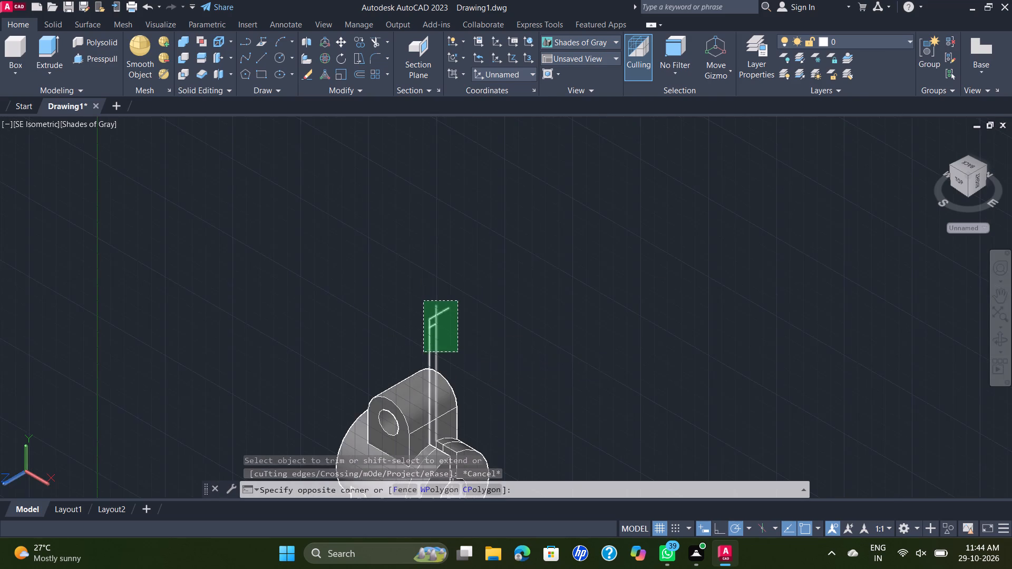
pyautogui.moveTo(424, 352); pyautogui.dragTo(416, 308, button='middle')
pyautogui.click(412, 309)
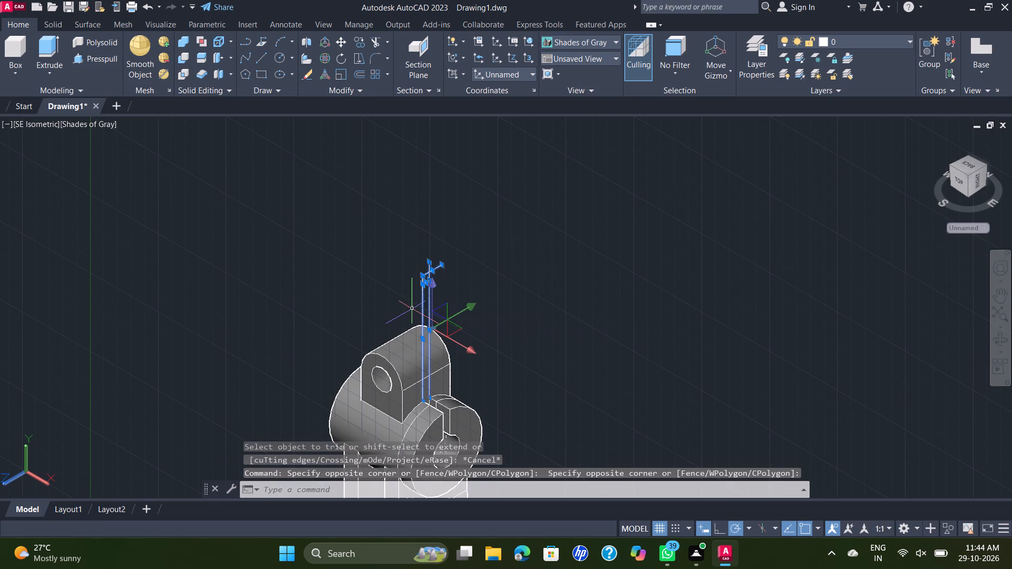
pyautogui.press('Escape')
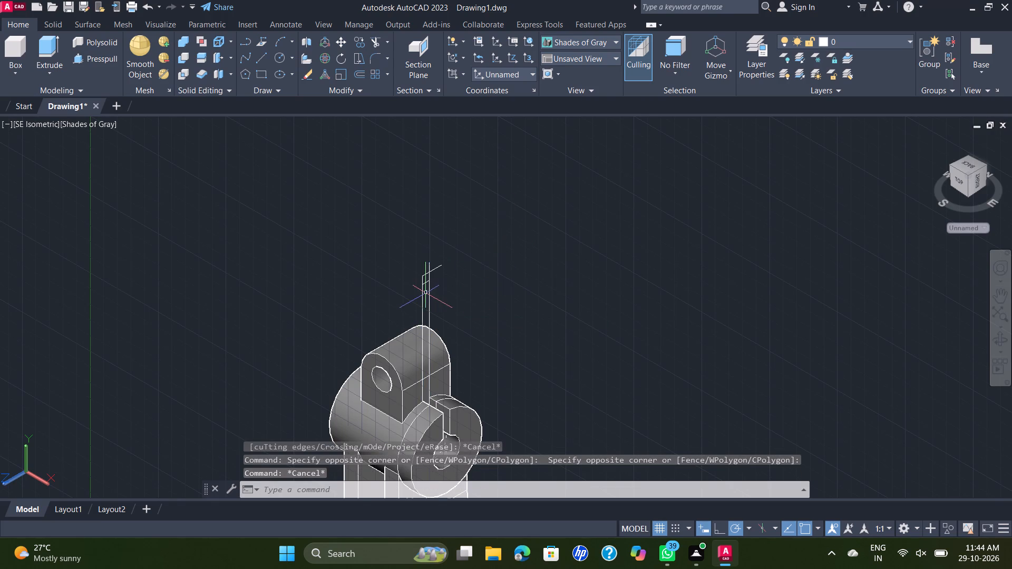
# Draw a line across the slot at the lug face, joining the lower ends of the two vertical guide lines.
pyautogui.scroll(1, 423, 293)
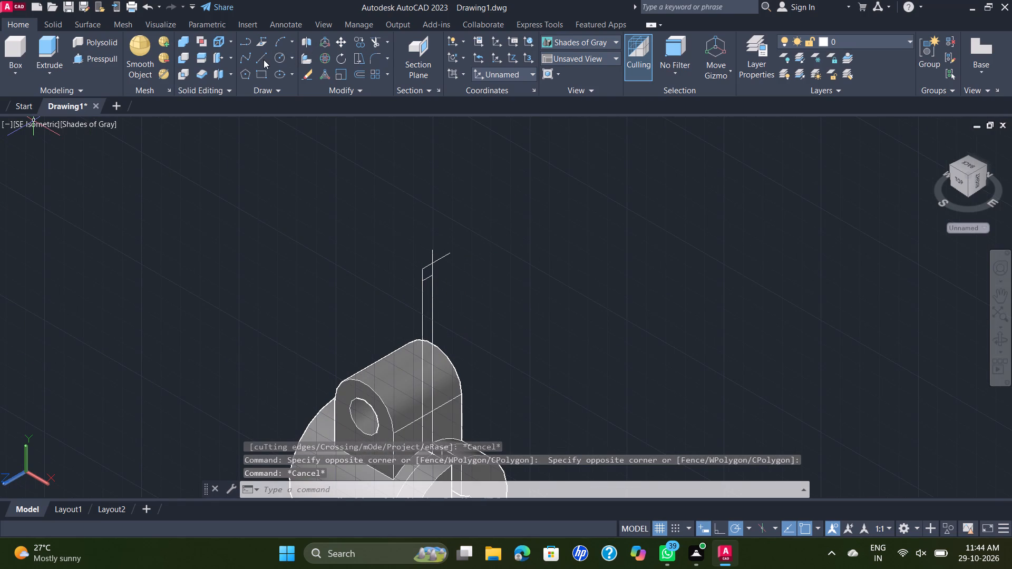
pyautogui.click(263, 59)
pyautogui.scroll(1, 437, 327)
pyautogui.moveTo(437, 327); pyautogui.dragTo(390, 136, button='middle')
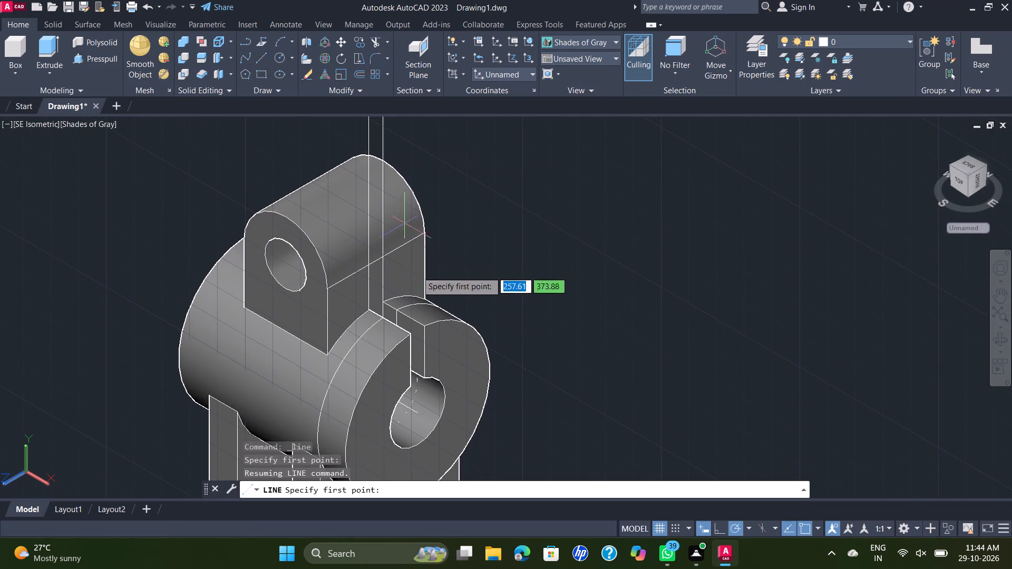
pyautogui.scroll(2, 400, 325)
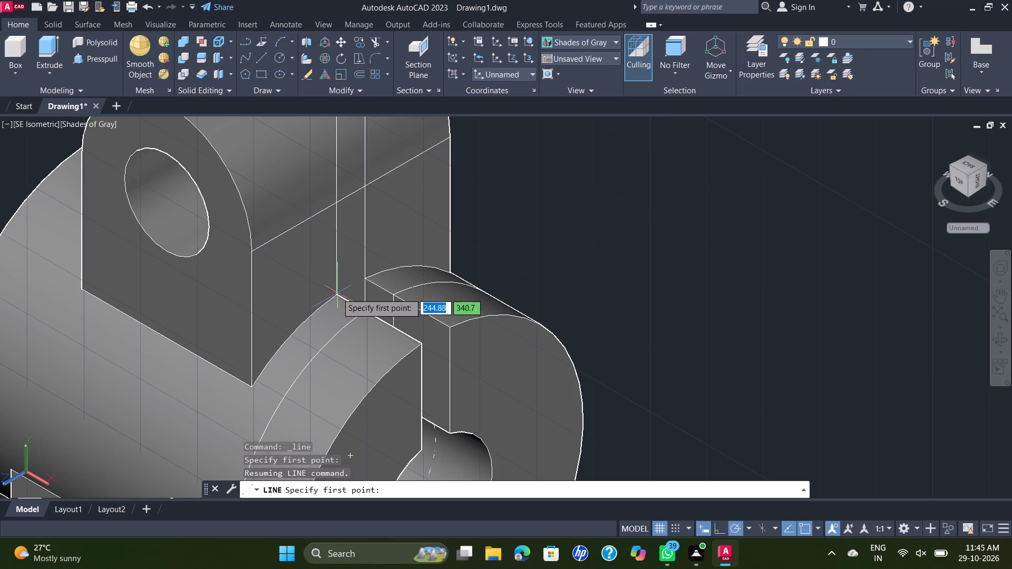
pyautogui.scroll(2, 336, 293)
pyautogui.click(336, 293)
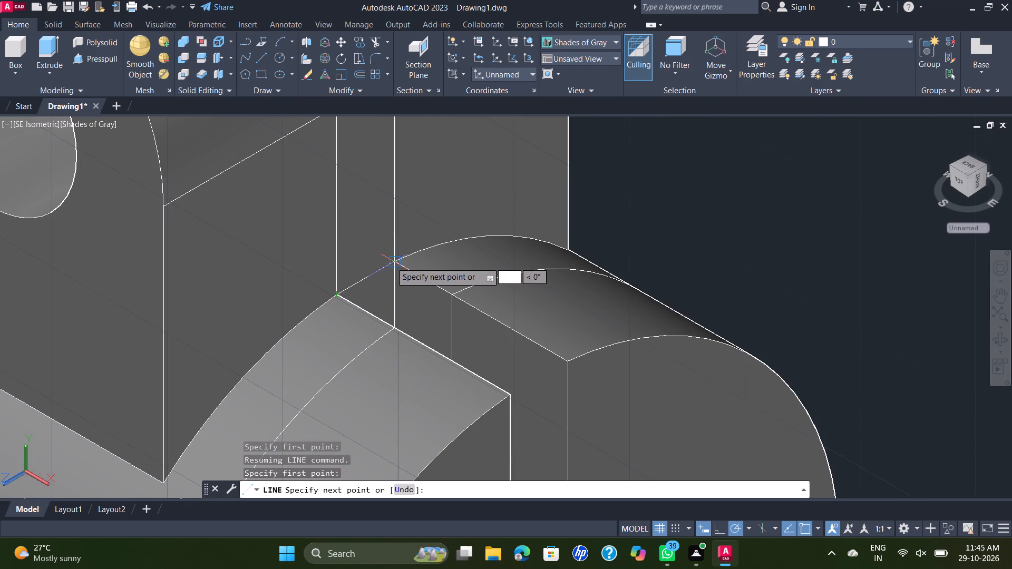
pyautogui.click(391, 262)
pyautogui.press('Escape')
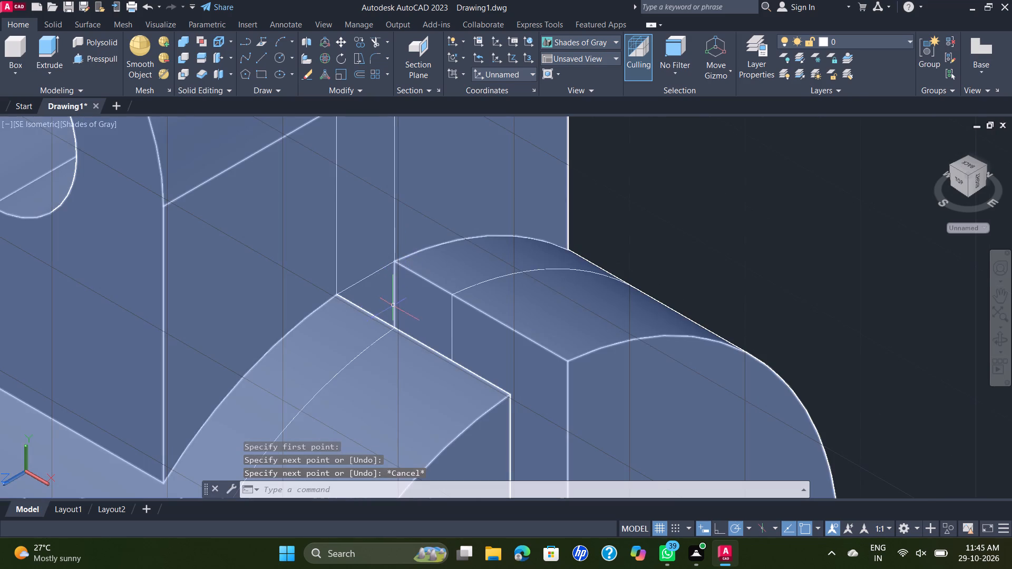
# Switch the visual style to 2D Wireframe.
pyautogui.click(358, 281)
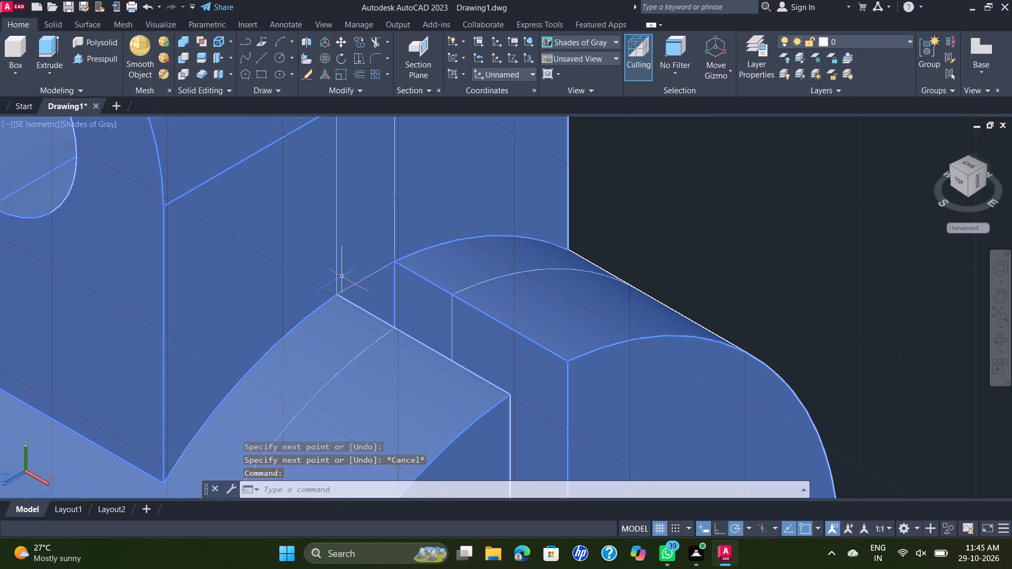
pyautogui.press('Escape')
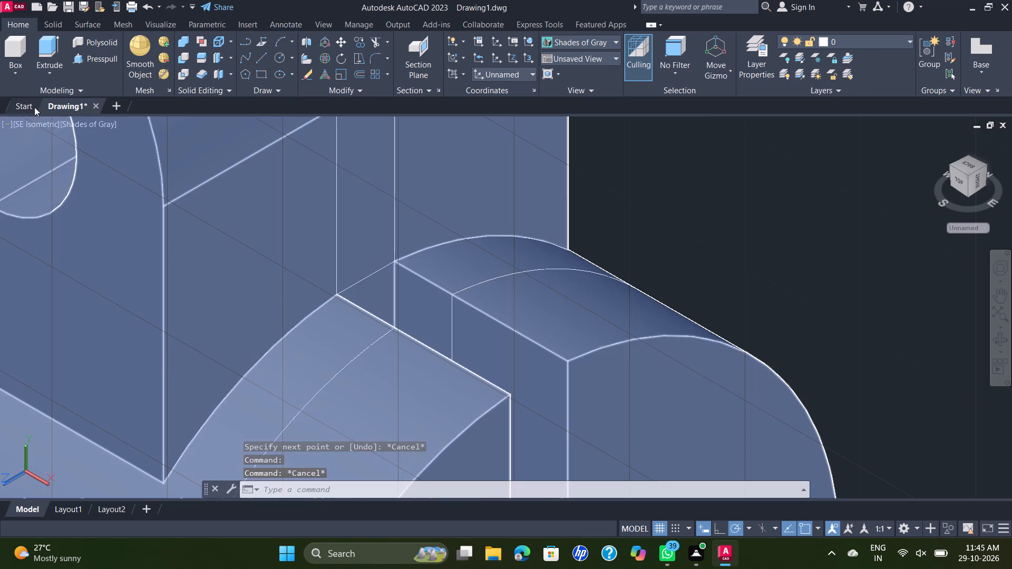
pyautogui.click(71, 123)
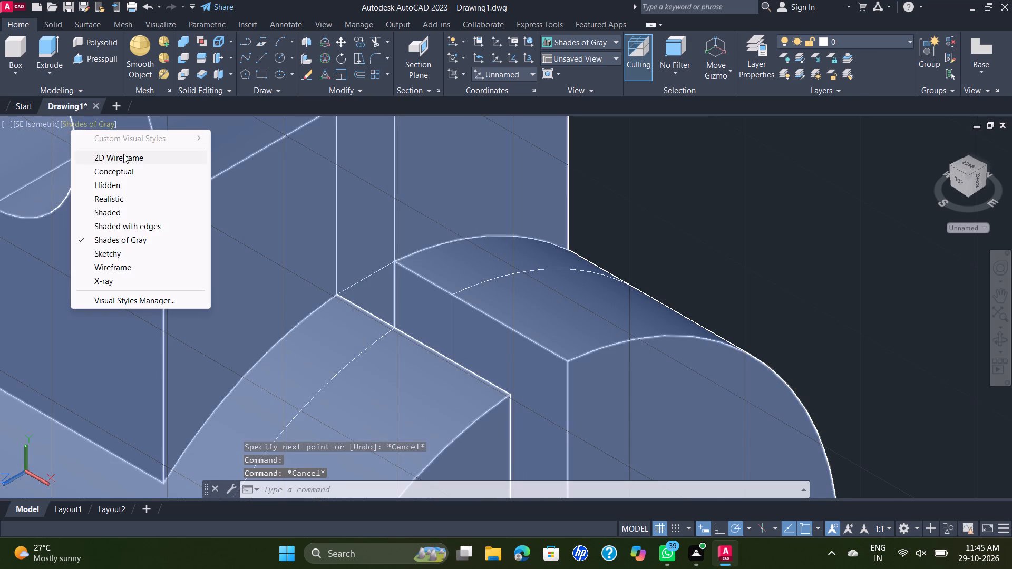
pyautogui.click(123, 154)
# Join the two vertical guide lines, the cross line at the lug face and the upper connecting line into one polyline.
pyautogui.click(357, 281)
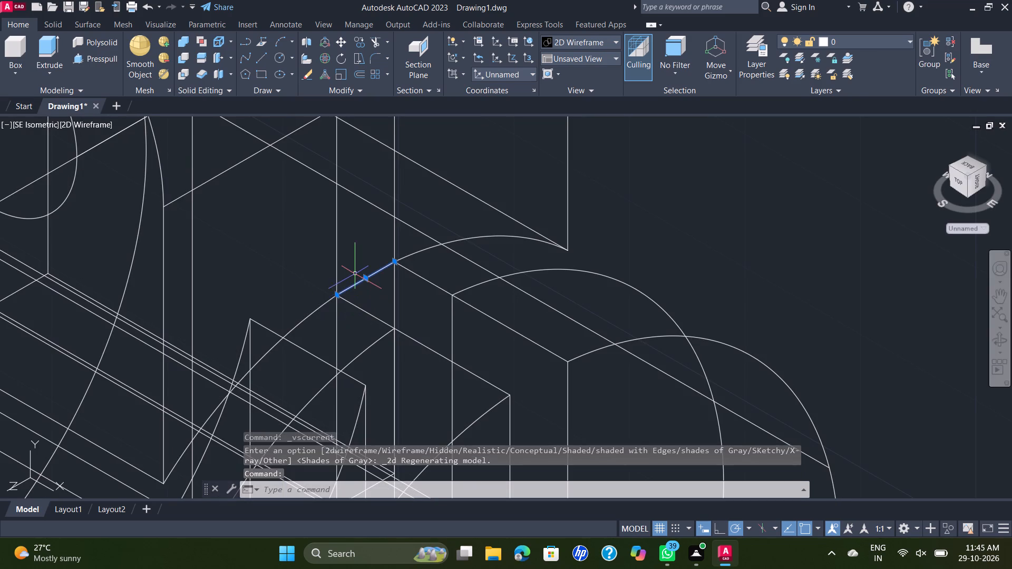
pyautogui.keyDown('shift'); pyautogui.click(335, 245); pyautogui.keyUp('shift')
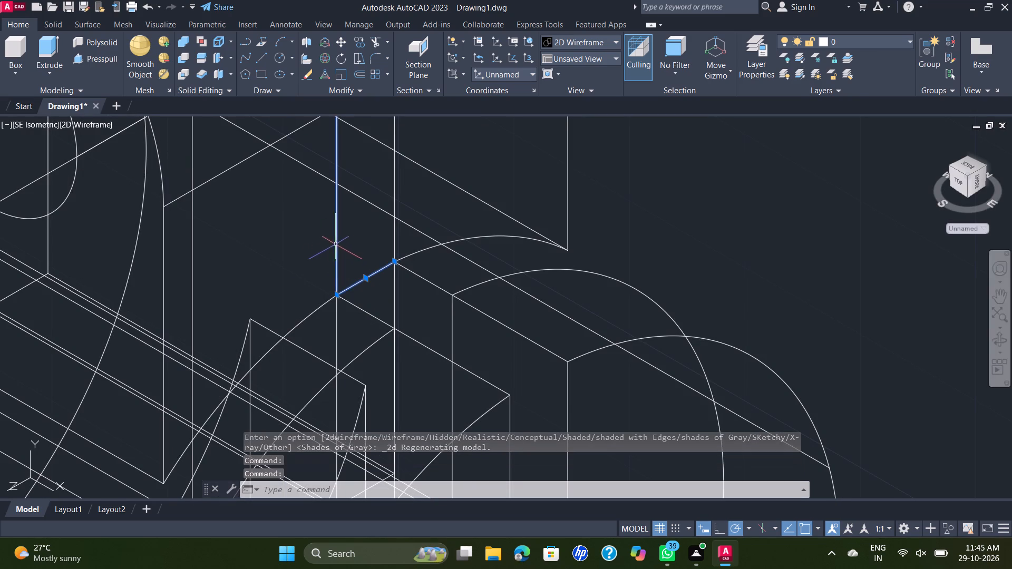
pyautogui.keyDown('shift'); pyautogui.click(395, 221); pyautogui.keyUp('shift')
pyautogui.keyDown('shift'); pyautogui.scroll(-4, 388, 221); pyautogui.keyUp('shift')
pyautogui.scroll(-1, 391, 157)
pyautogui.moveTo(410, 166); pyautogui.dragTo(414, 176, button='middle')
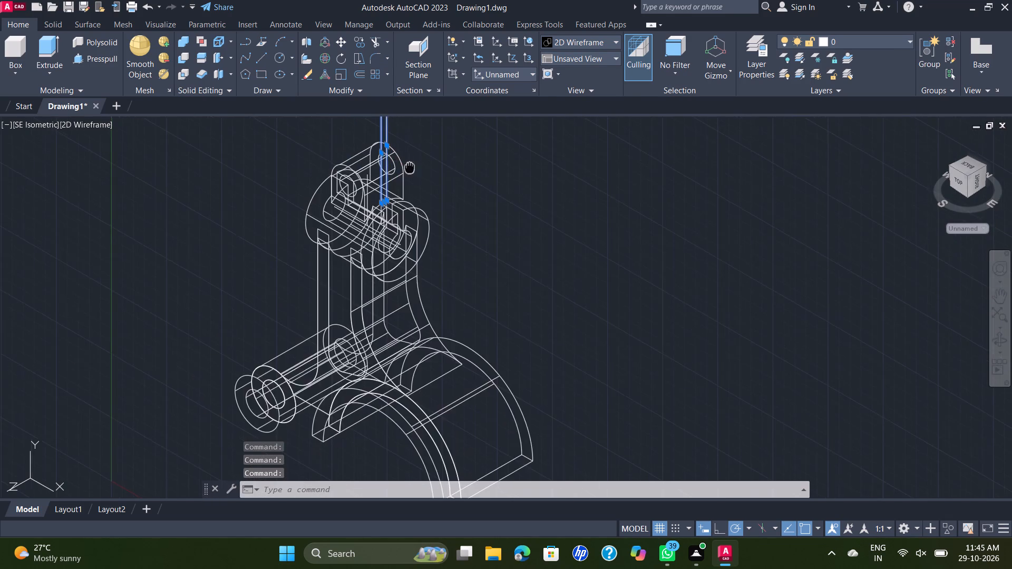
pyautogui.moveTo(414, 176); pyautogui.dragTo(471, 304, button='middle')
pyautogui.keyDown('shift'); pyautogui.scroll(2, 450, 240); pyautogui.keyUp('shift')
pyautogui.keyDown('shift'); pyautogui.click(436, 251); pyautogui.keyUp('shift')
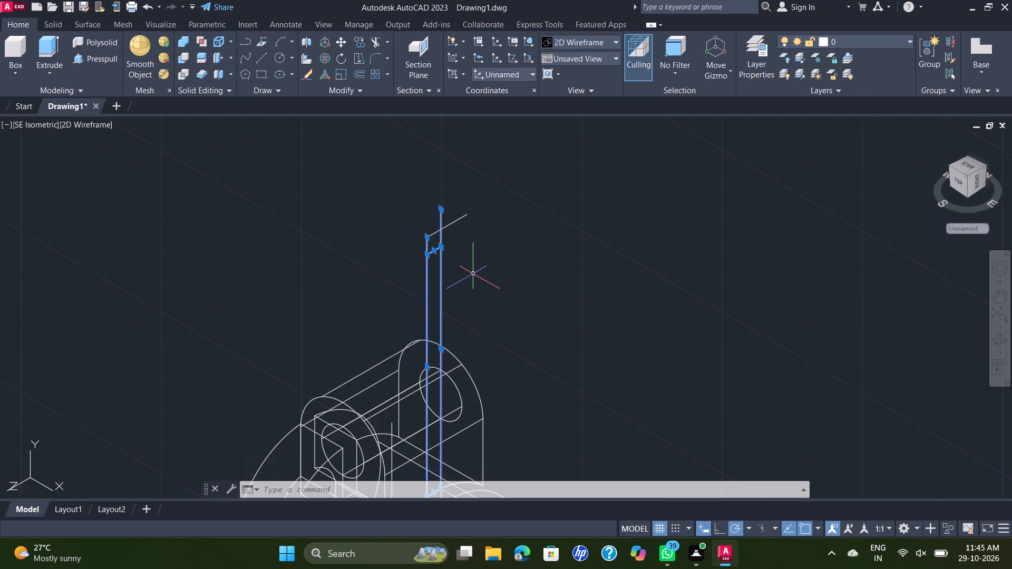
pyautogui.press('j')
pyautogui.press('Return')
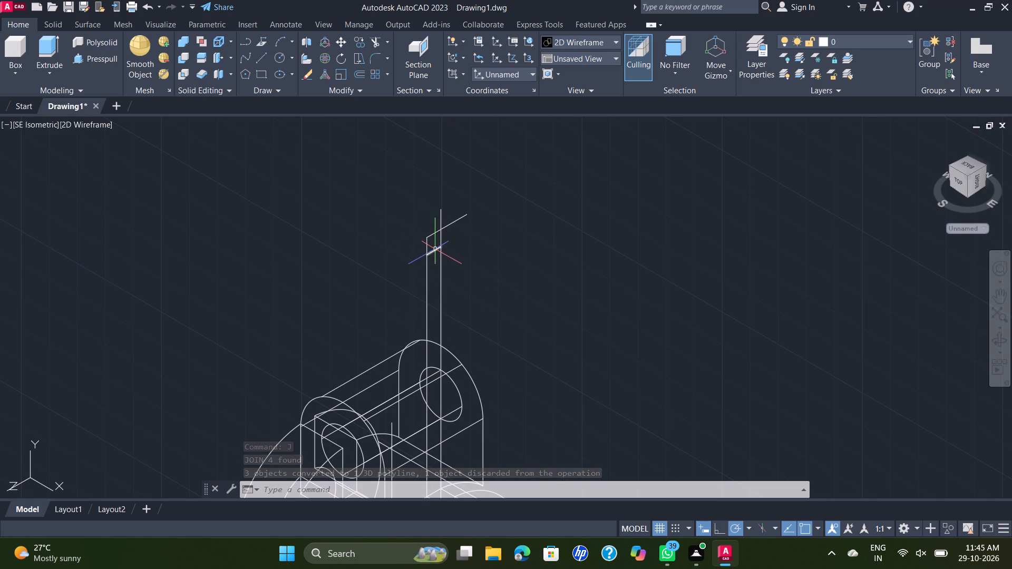
# Switch the visual style to Shades of Gray.
pyautogui.scroll(-2, 471, 238)
pyautogui.scroll(1, 472, 237)
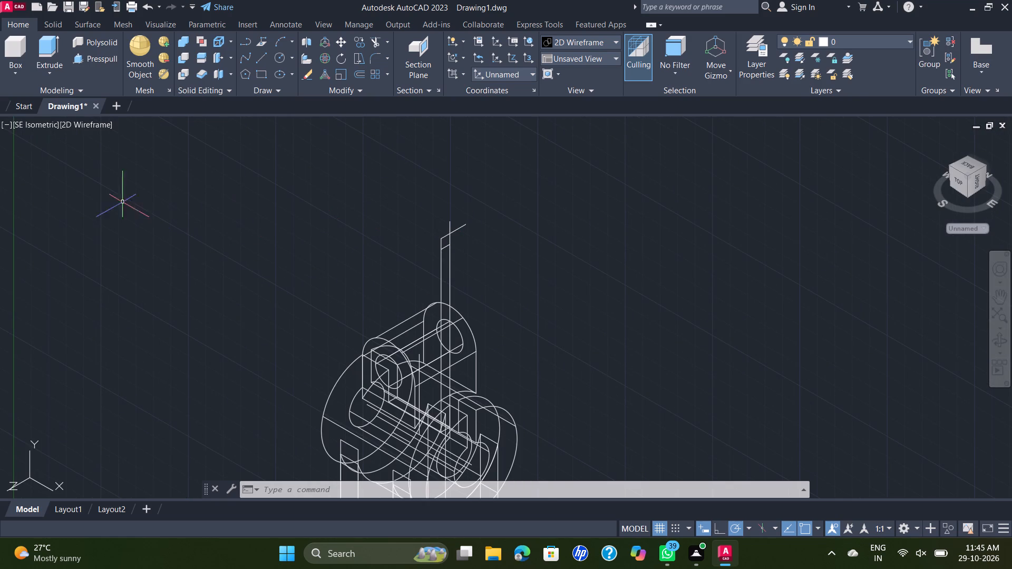
pyautogui.click(46, 118)
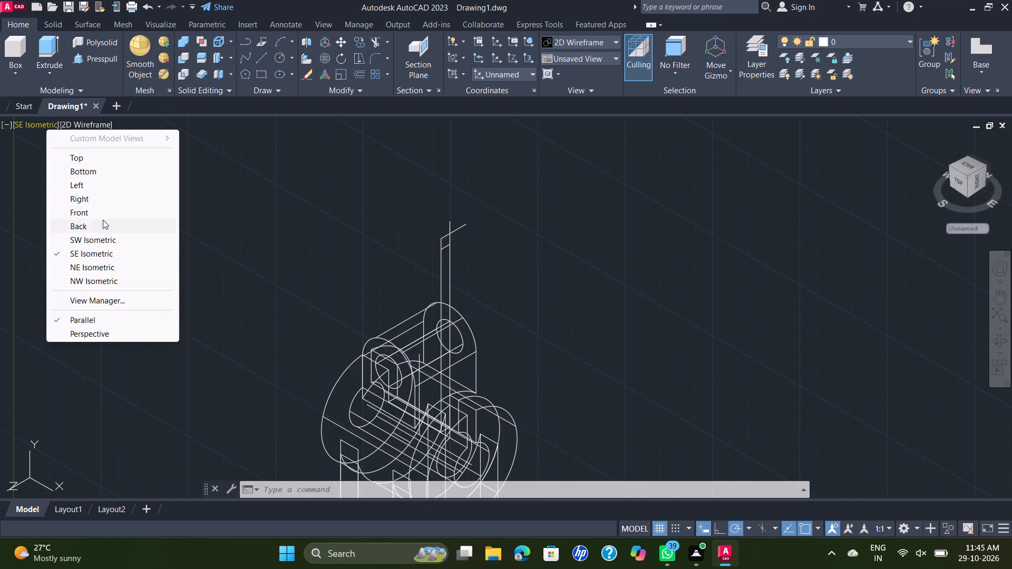
pyautogui.click(97, 123)
pyautogui.click(97, 123)
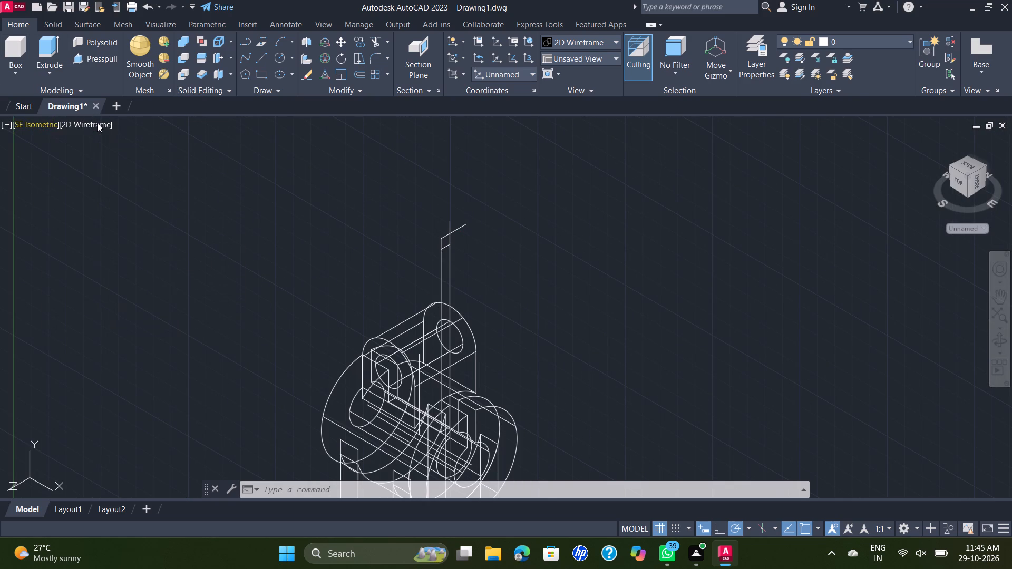
pyautogui.click(96, 122)
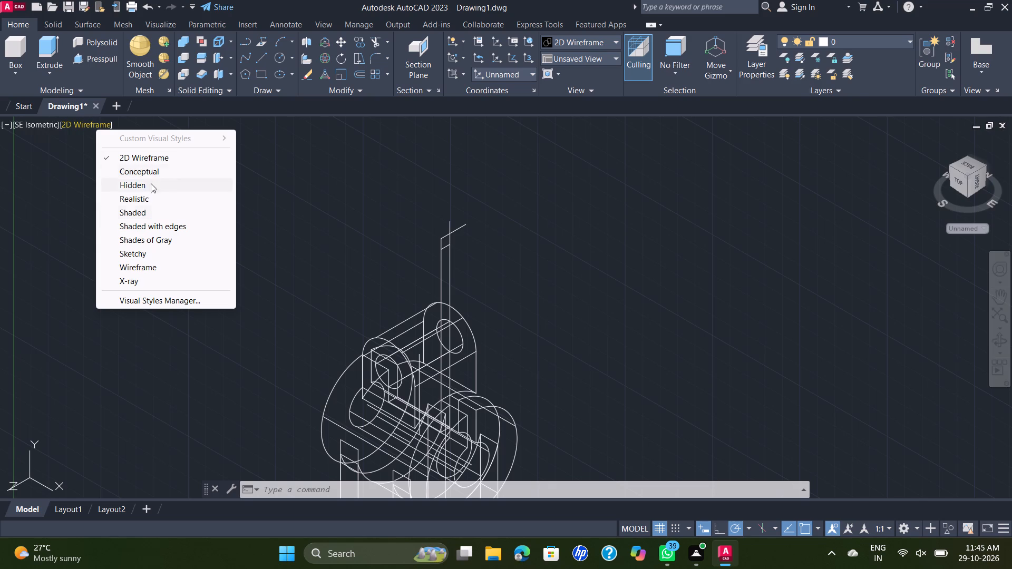
pyautogui.click(167, 237)
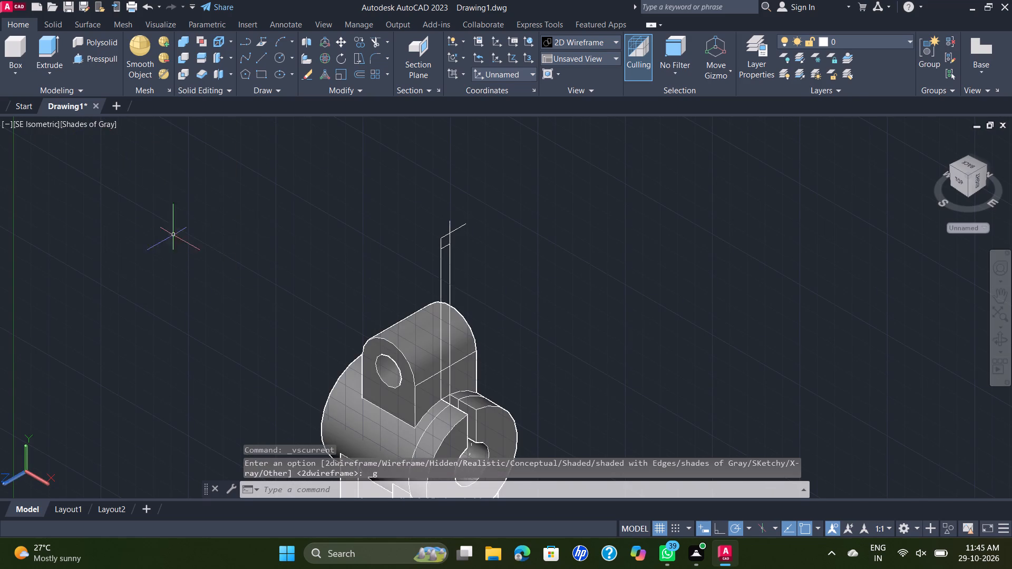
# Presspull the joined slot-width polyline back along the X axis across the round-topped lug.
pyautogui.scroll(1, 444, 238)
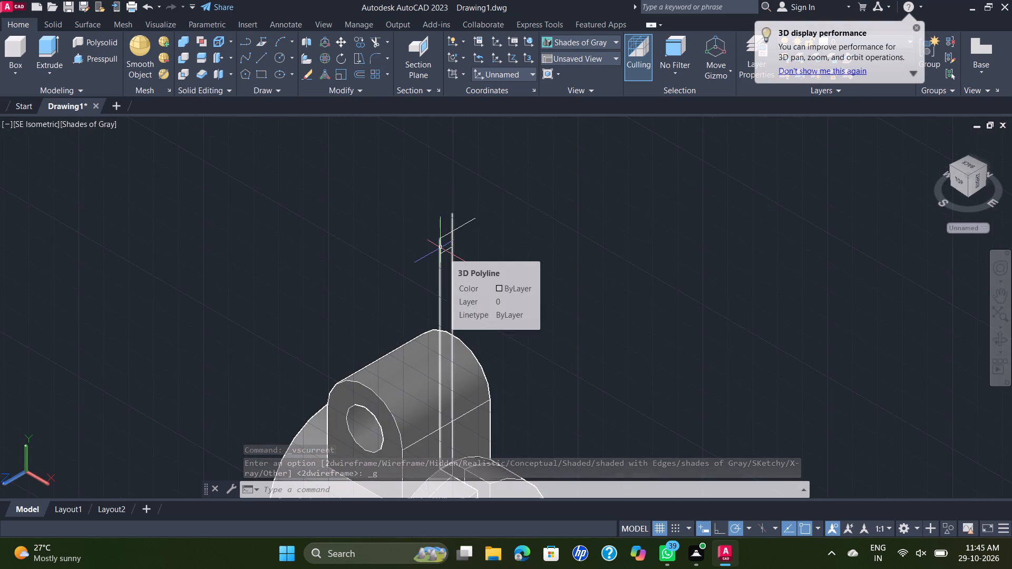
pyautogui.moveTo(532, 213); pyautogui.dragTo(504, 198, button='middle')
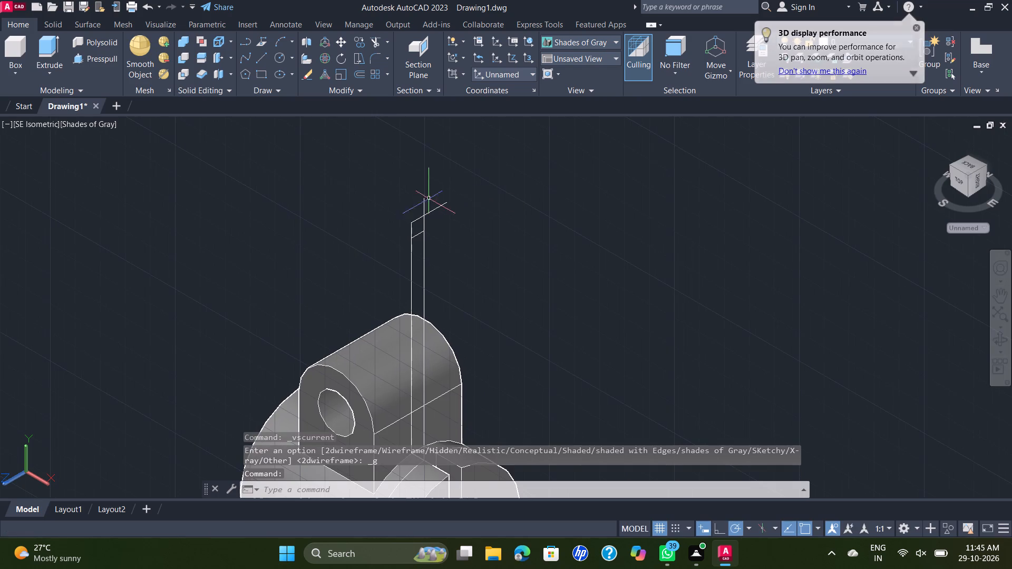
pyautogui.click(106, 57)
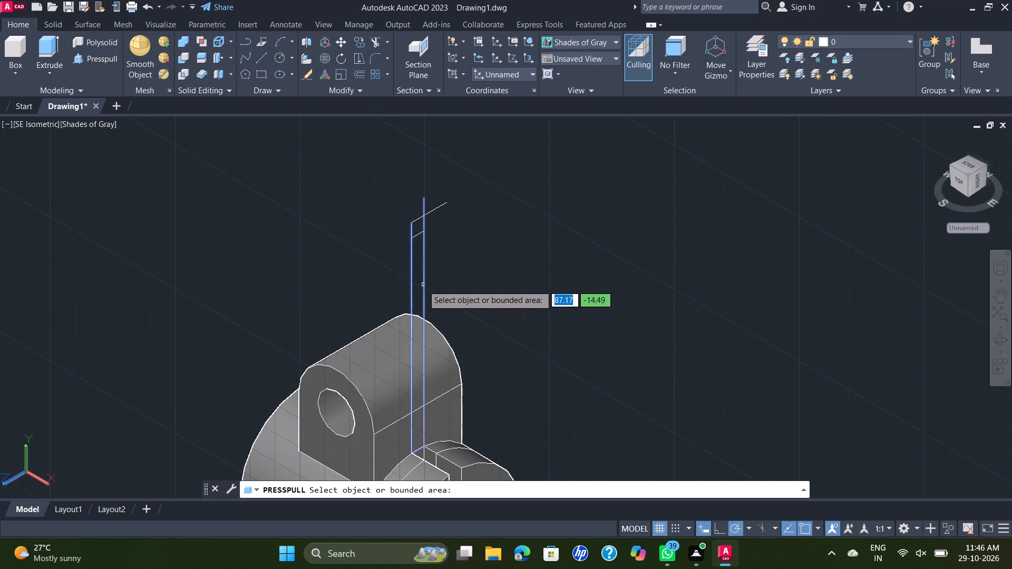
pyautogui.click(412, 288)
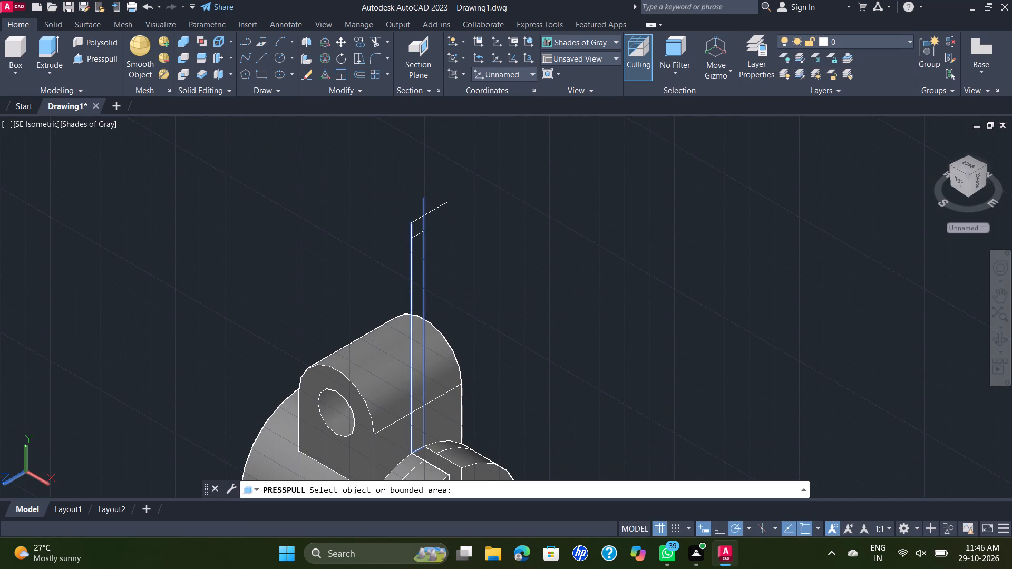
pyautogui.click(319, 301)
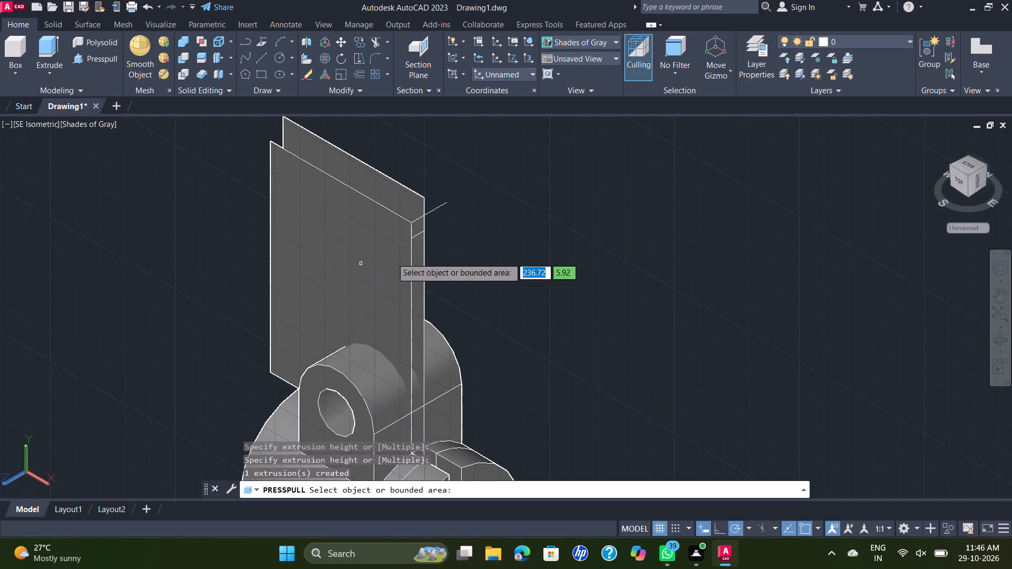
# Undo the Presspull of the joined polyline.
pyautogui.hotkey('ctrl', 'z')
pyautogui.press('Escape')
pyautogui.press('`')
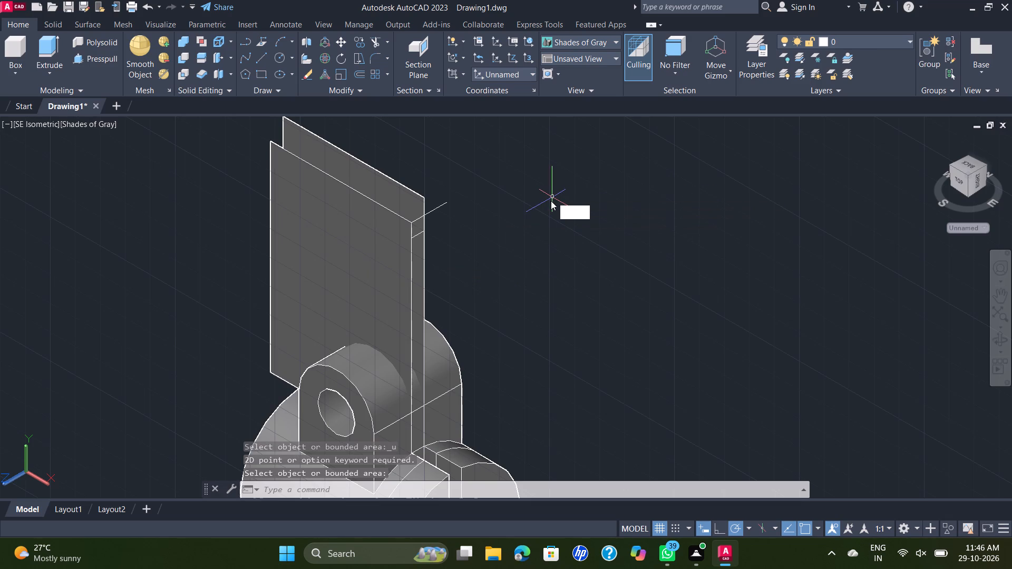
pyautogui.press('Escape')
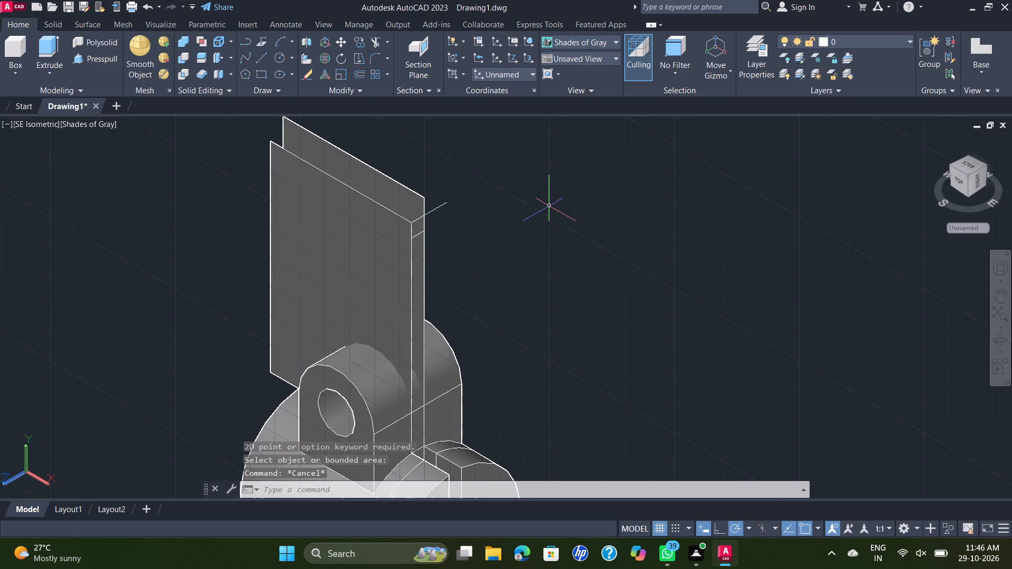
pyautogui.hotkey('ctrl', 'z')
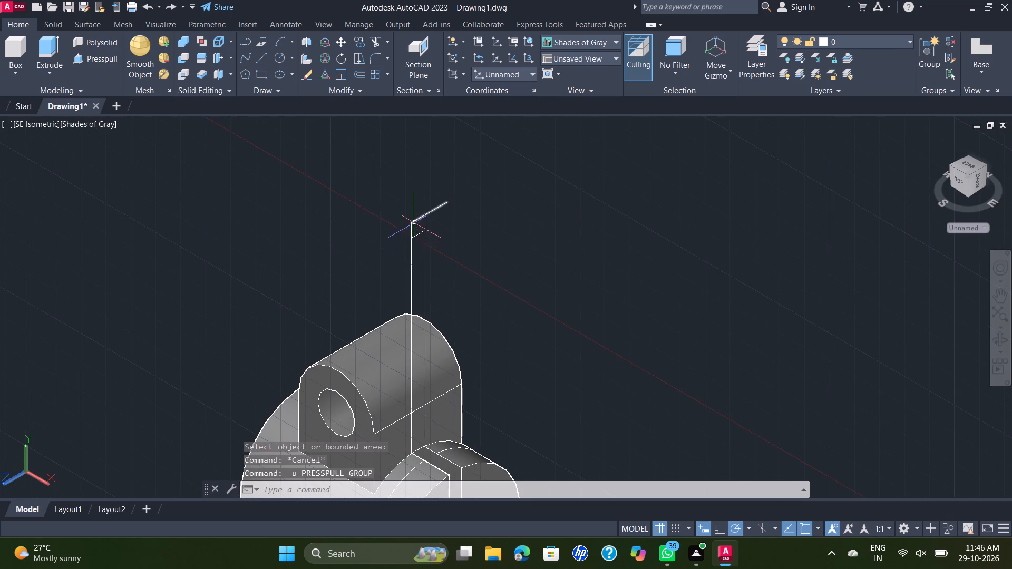
# Delete the overshooting cross line at the top of the shorter vertical guide line.
pyautogui.scroll(1, 414, 220)
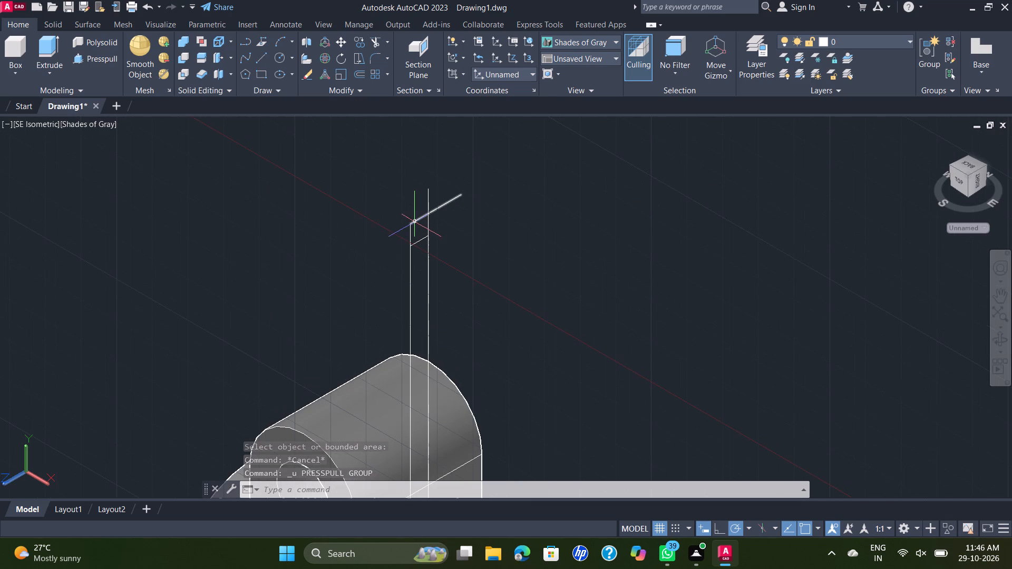
pyautogui.click(415, 221)
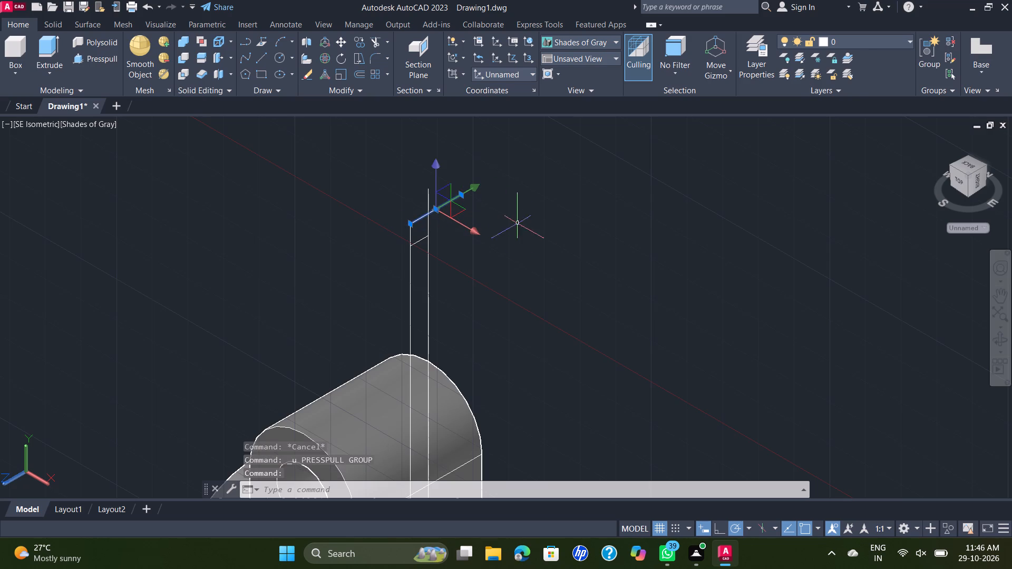
pyautogui.press('Delete')
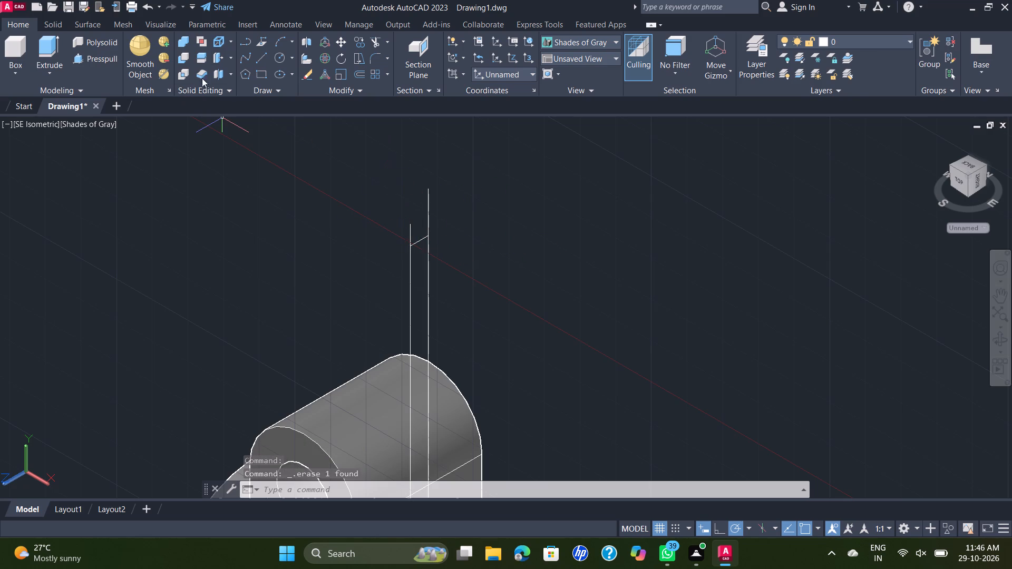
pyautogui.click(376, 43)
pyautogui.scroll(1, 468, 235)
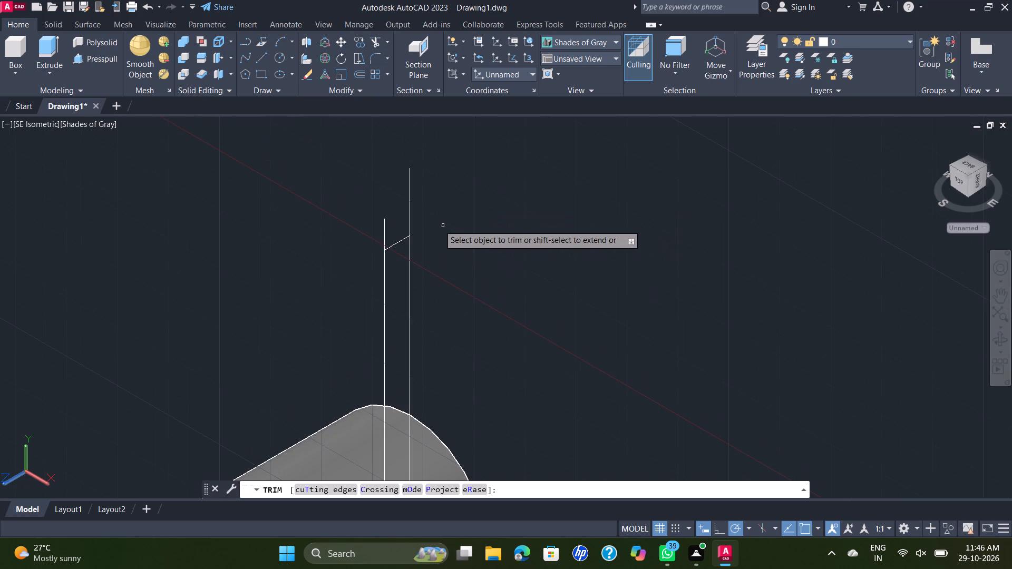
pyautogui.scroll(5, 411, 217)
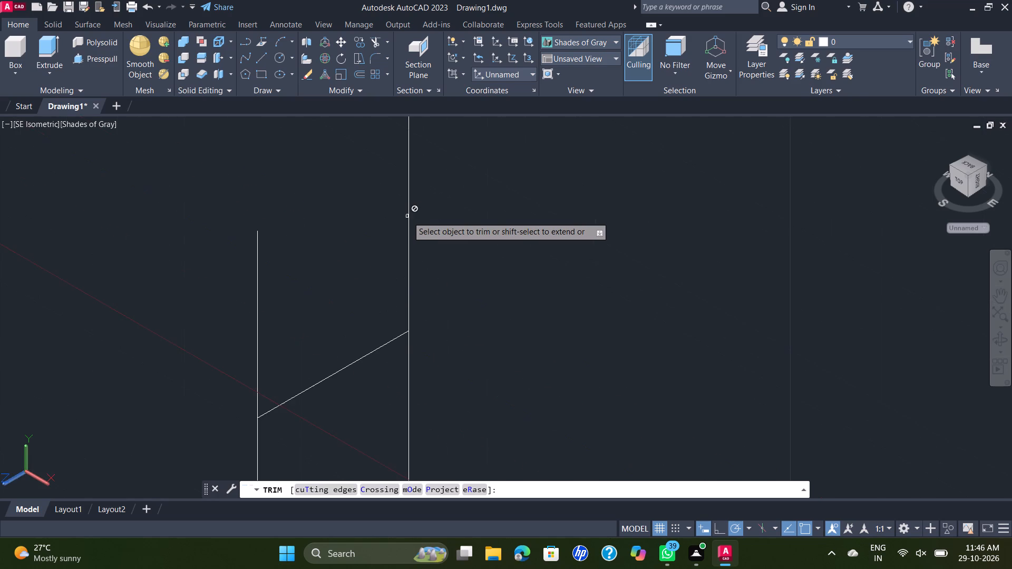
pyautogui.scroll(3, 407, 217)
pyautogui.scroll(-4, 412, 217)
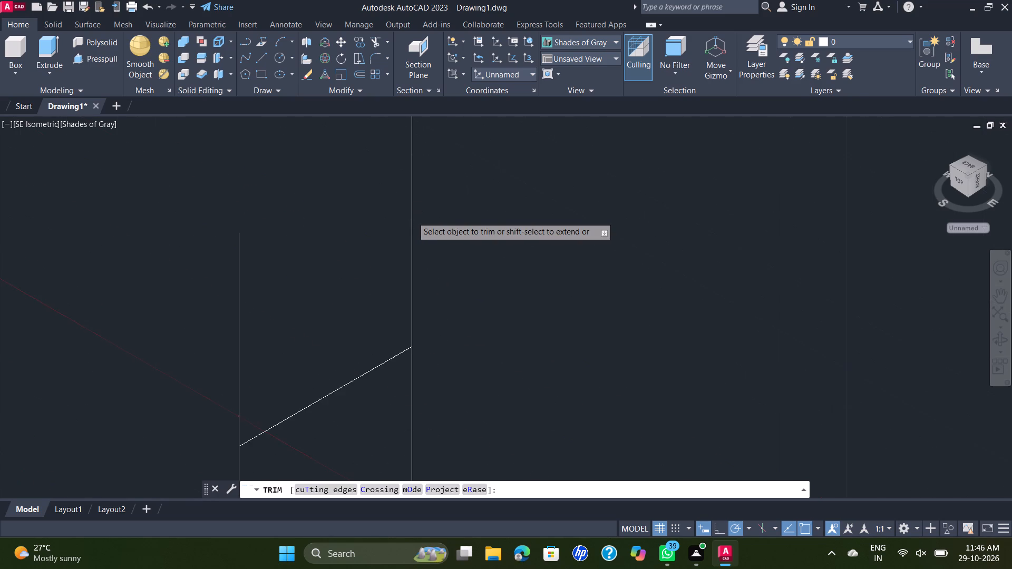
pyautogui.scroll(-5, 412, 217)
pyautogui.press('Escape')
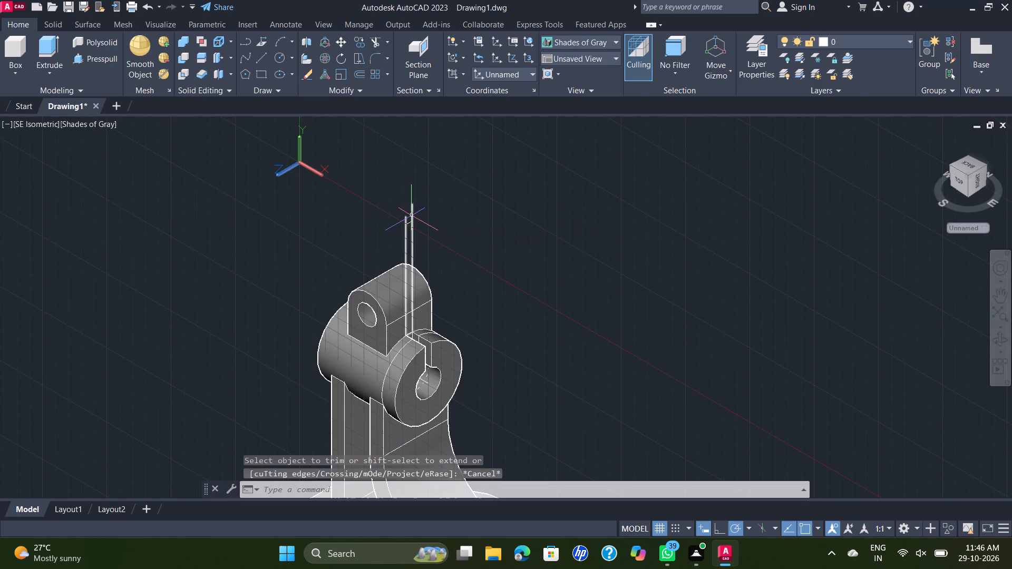
# Delete the joined polyline that forms the two vertical guides and the lower cross line.
pyautogui.click(412, 215)
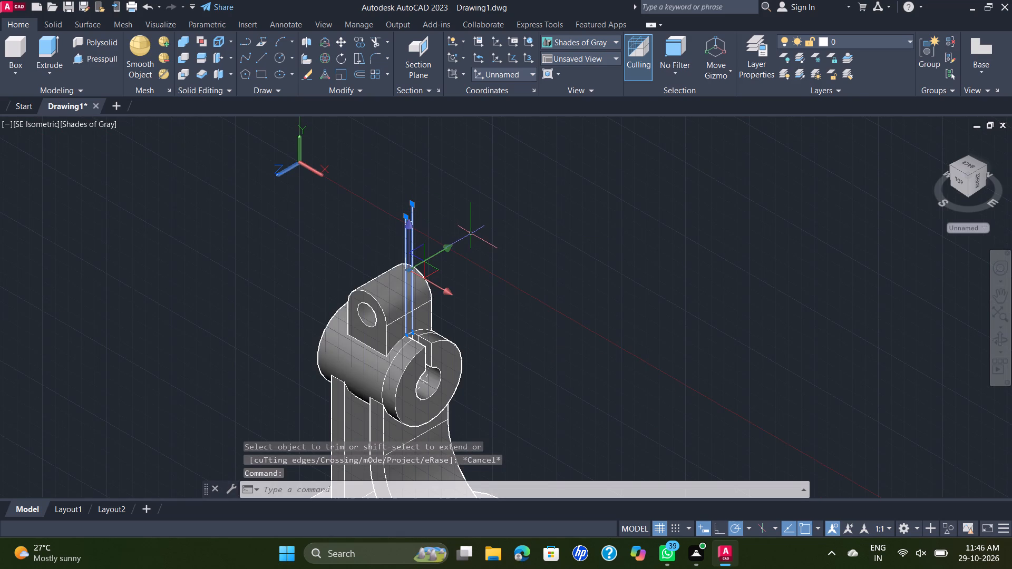
pyautogui.press('Delete')
# Draw a line across the slot at the lug face, joining the slot's two upper corners.
pyautogui.scroll(1, 454, 290)
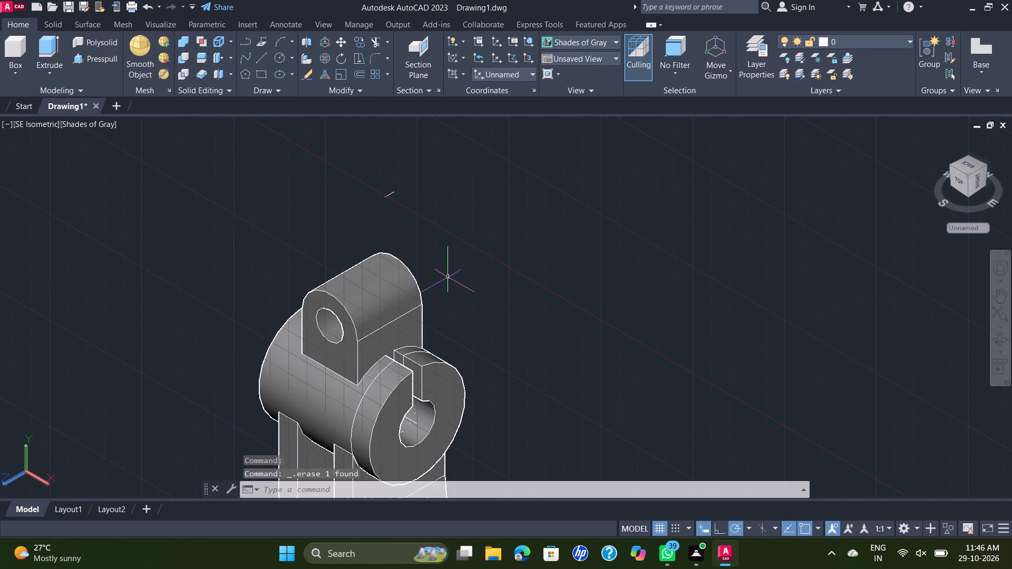
pyautogui.click(259, 56)
pyautogui.scroll(3, 422, 346)
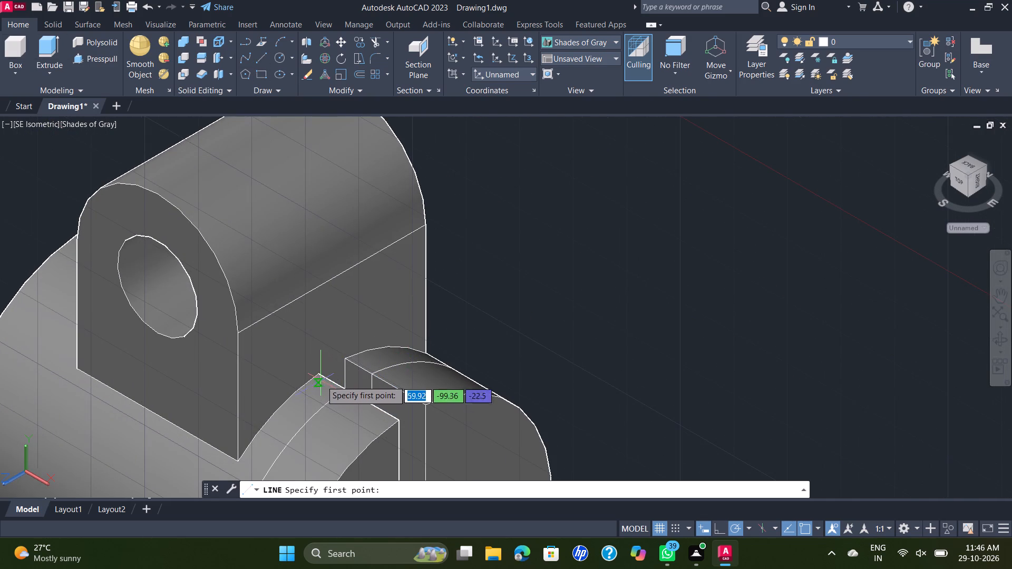
pyautogui.click(320, 374)
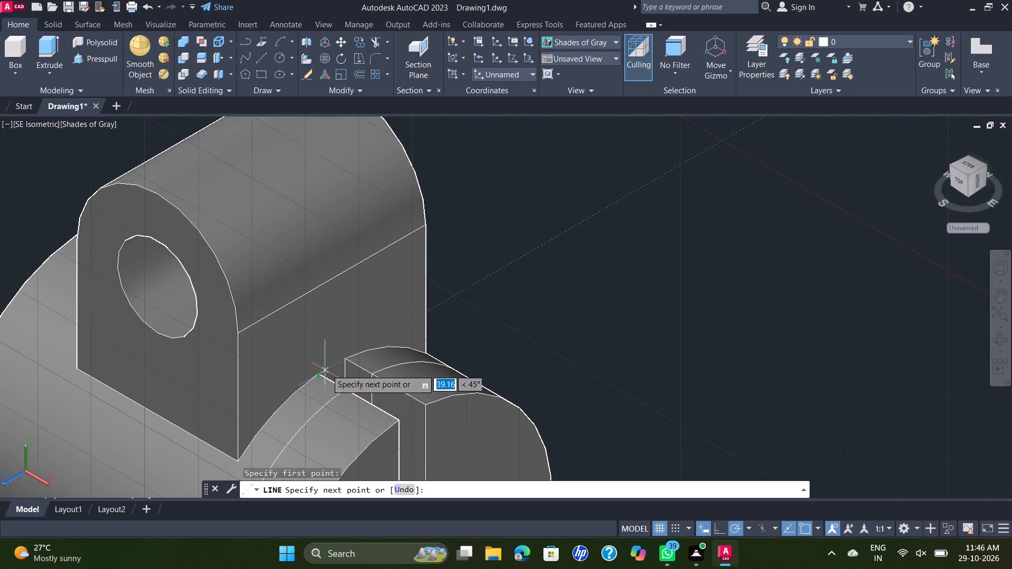
pyautogui.click(344, 359)
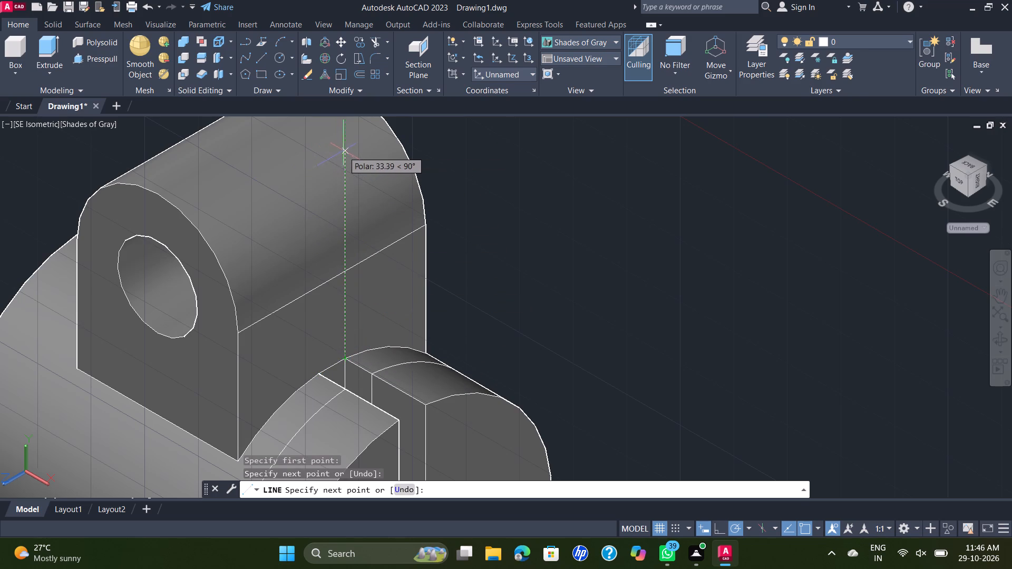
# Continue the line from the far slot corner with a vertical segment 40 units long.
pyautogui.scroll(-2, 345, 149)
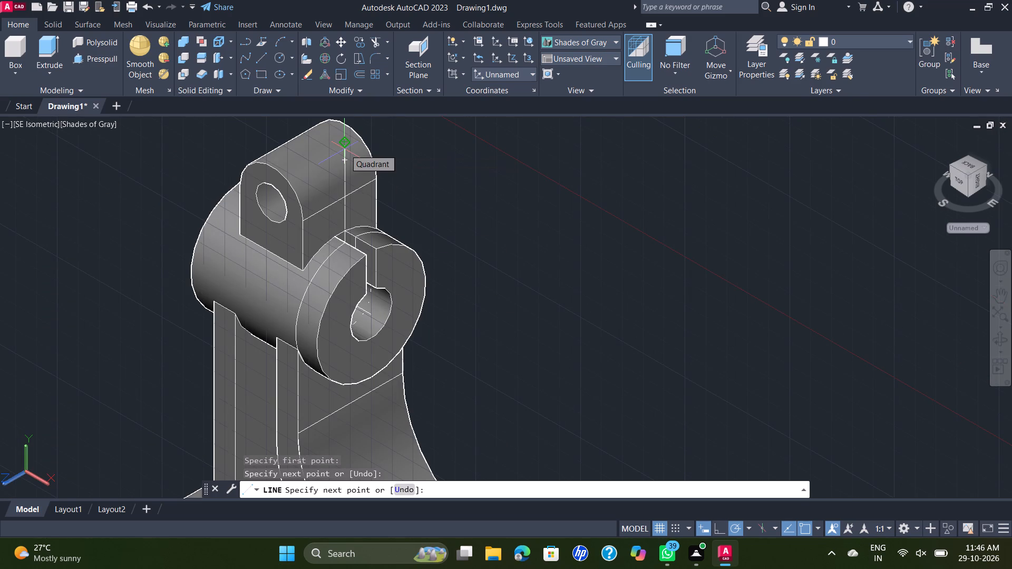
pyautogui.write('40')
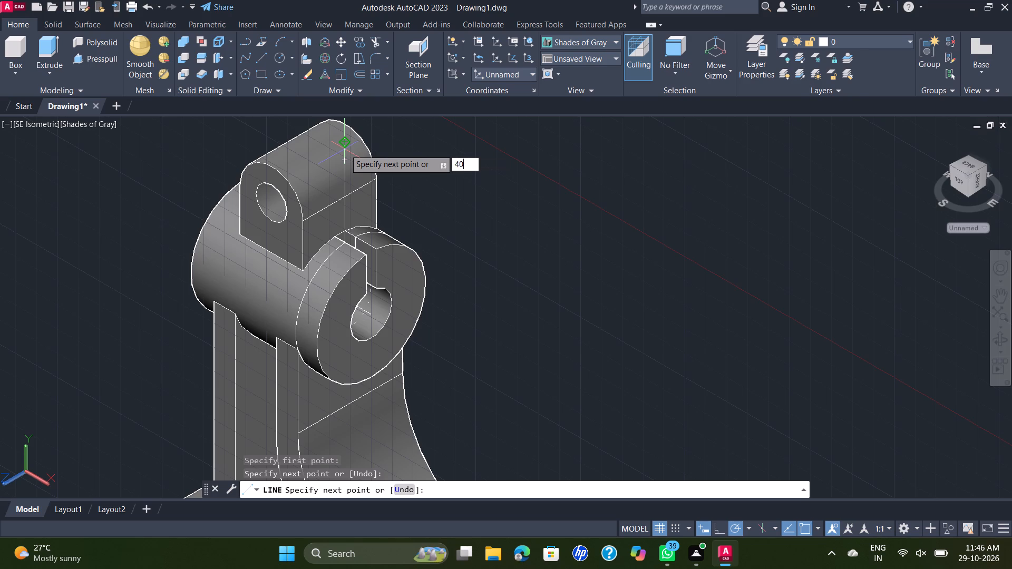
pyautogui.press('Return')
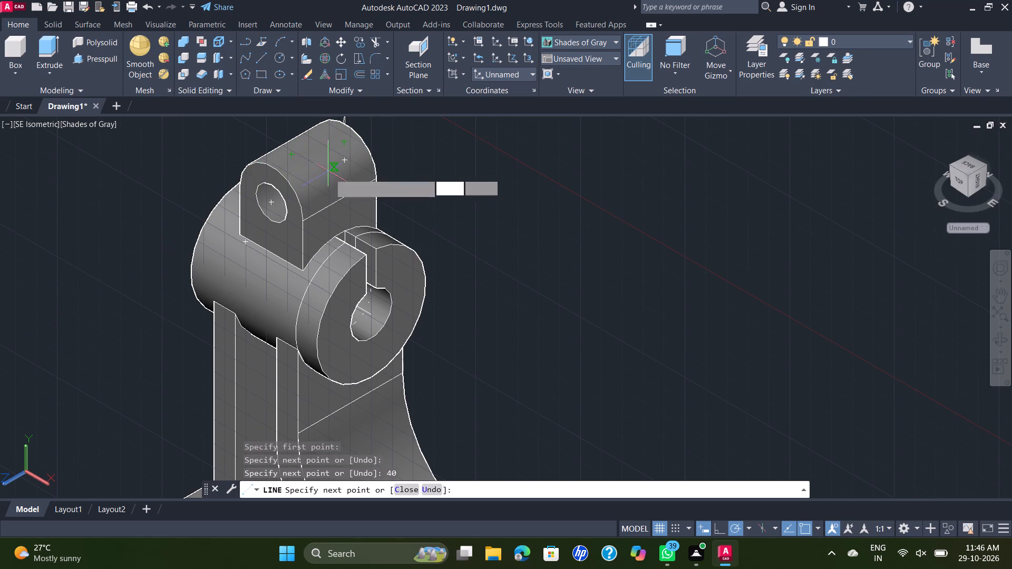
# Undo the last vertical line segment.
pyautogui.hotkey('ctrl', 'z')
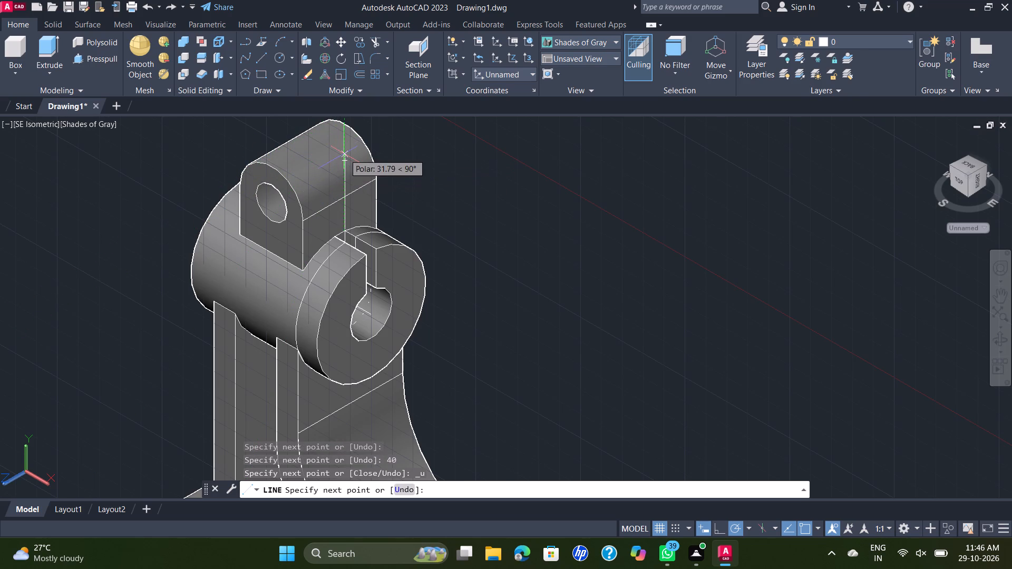
# Draw a vertical segment from the far slot corner up to a point above the rounded lug top.
pyautogui.scroll(2, 350, 141)
pyautogui.scroll(-2, 339, 126)
pyautogui.moveTo(349, 144); pyautogui.dragTo(366, 271, button='middle')
pyautogui.click(358, 221)
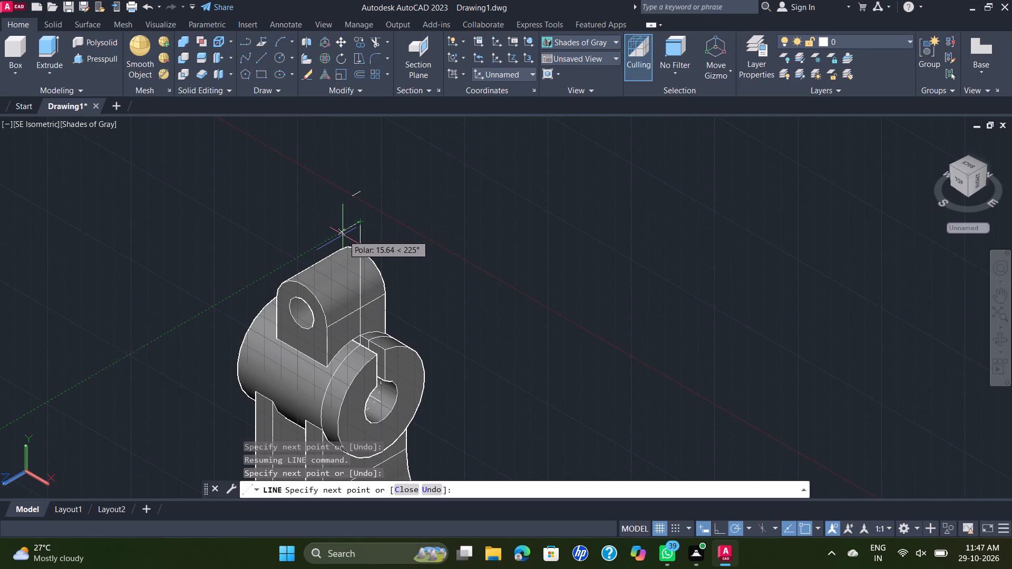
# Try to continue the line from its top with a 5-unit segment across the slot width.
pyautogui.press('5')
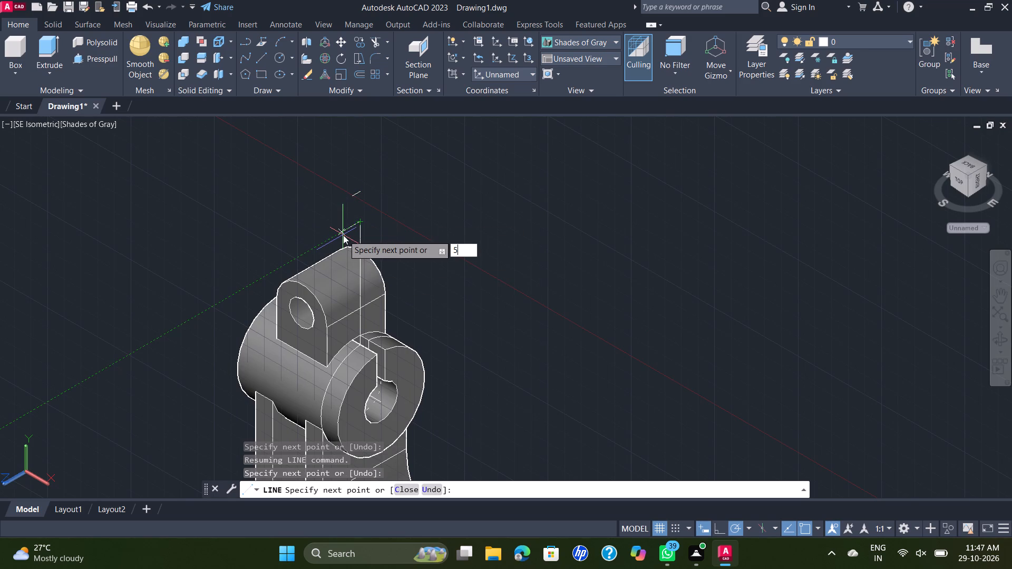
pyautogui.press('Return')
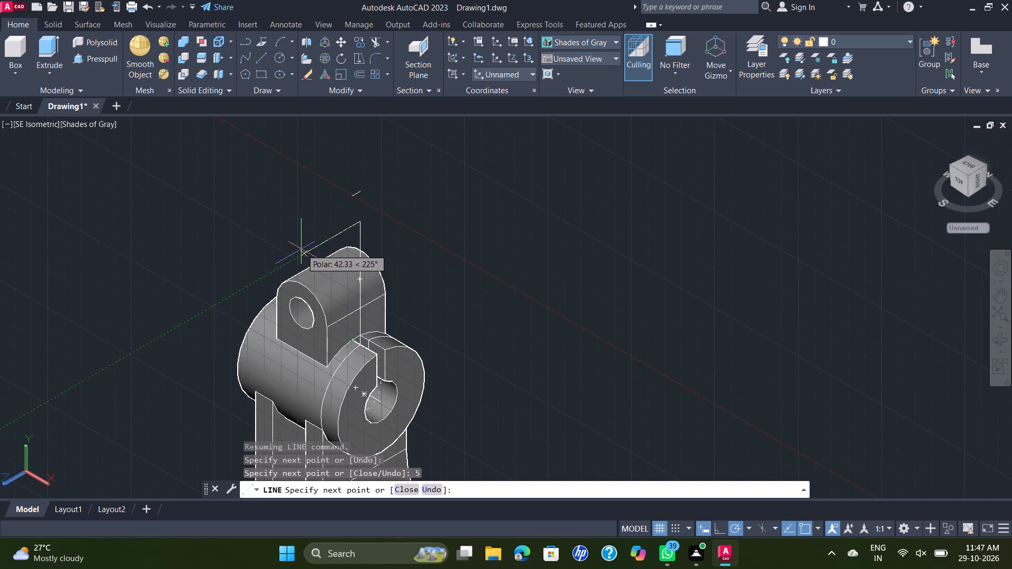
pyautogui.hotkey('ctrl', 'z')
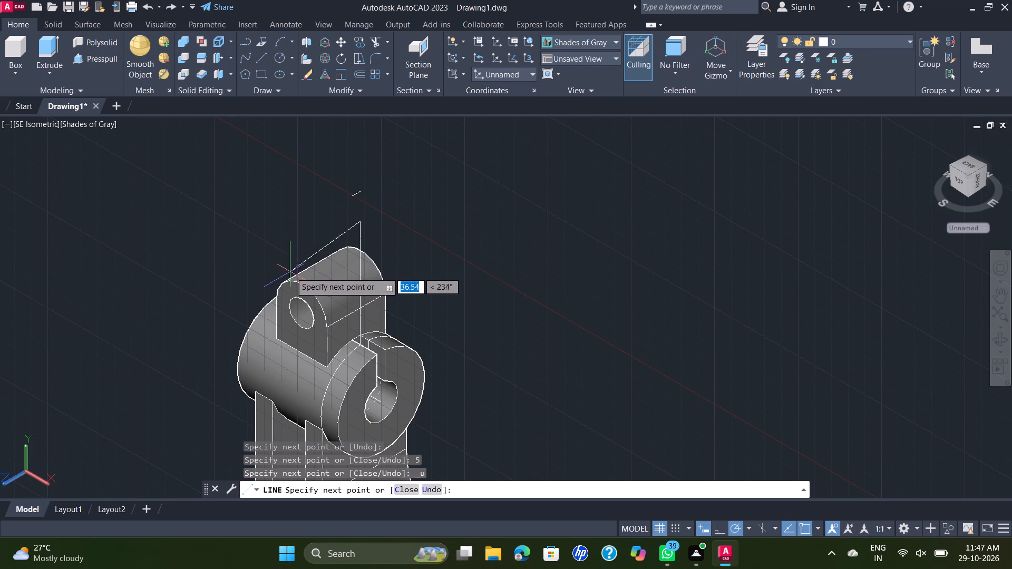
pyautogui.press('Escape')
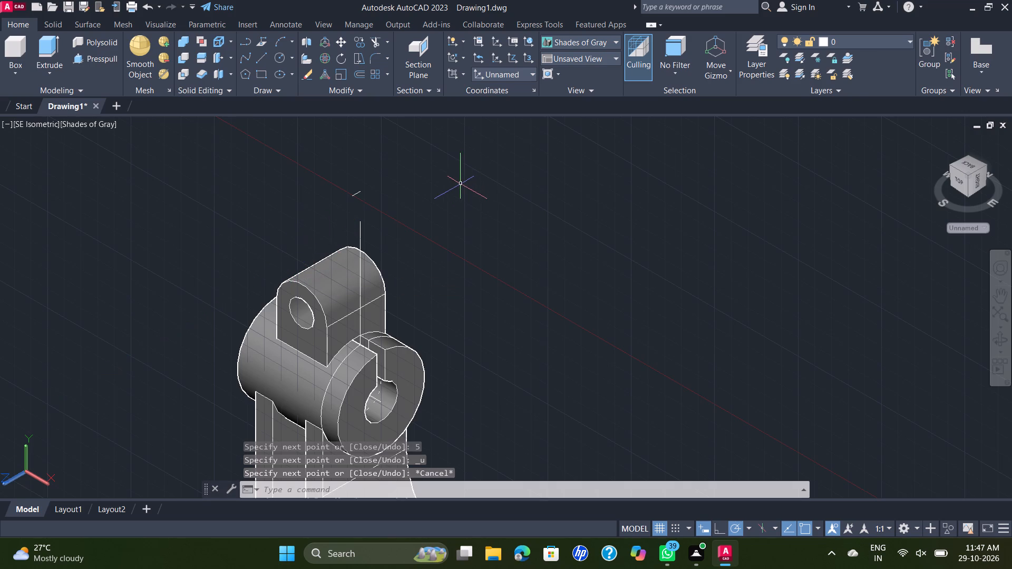
# Draw a vertical line from the other slot corner level with the first line's top, and connect it across to that endpoint.
pyautogui.press('space')
pyautogui.scroll(2, 385, 341)
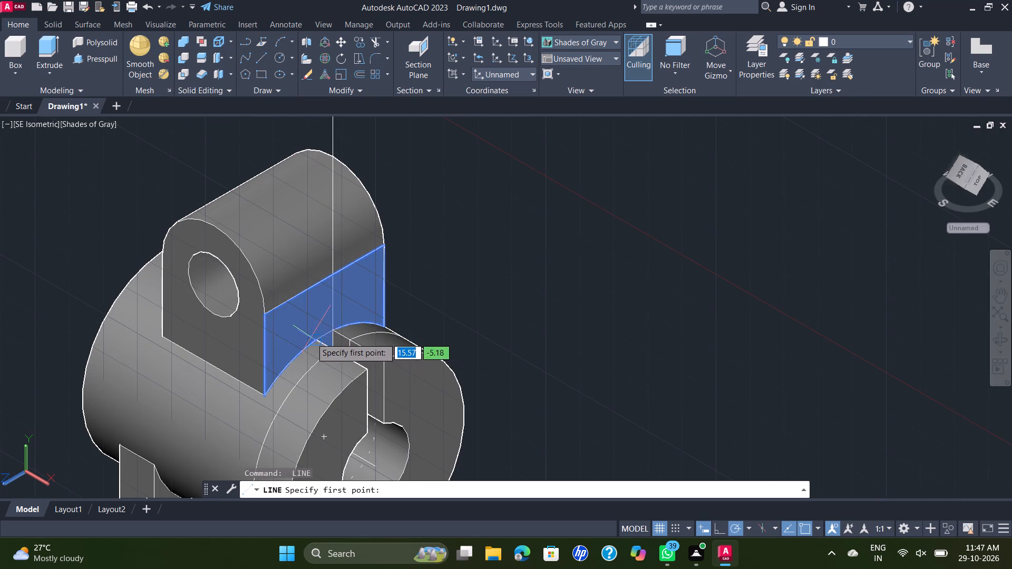
pyautogui.click(317, 339)
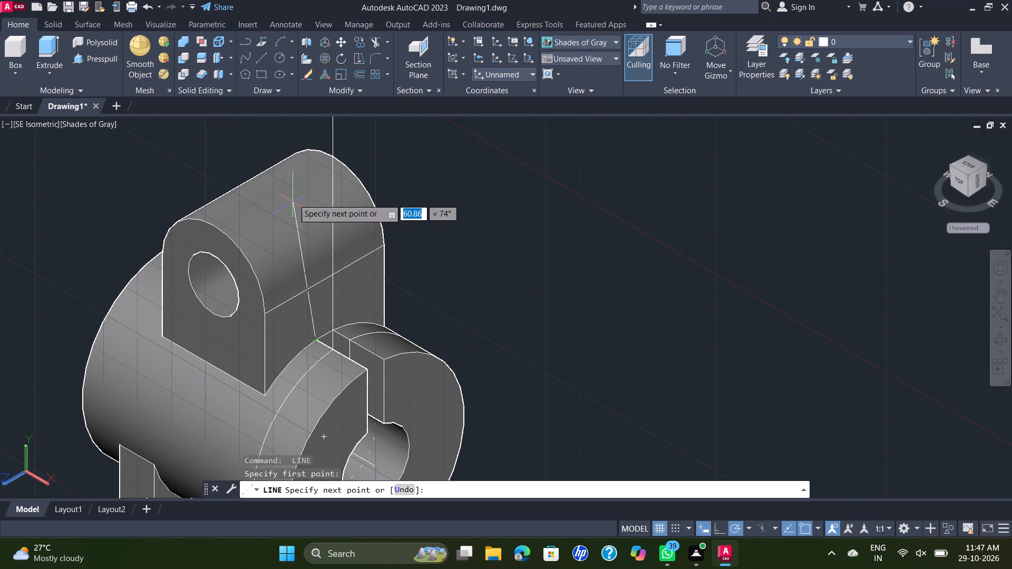
pyautogui.scroll(-2, 307, 136)
pyautogui.moveTo(309, 135); pyautogui.dragTo(327, 225, button='middle')
pyautogui.scroll(2, 327, 225)
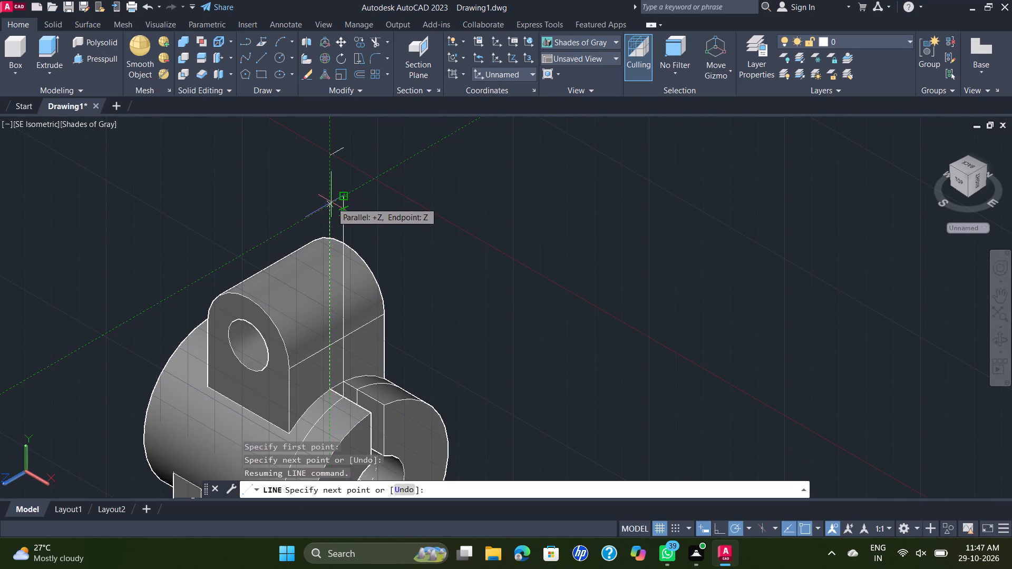
pyautogui.click(329, 204)
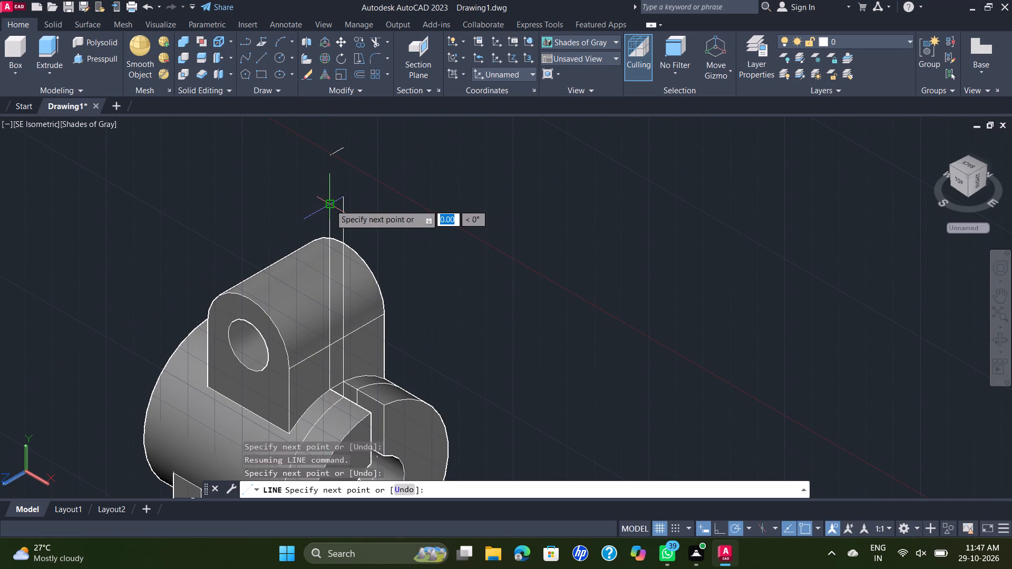
pyautogui.scroll(1, 338, 199)
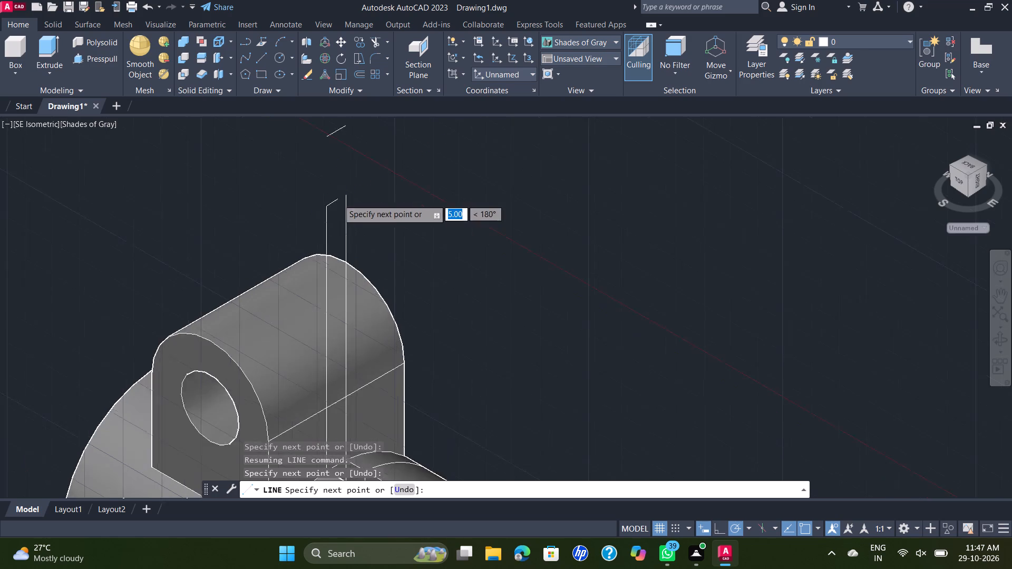
pyautogui.scroll(1, 338, 199)
pyautogui.click(348, 192)
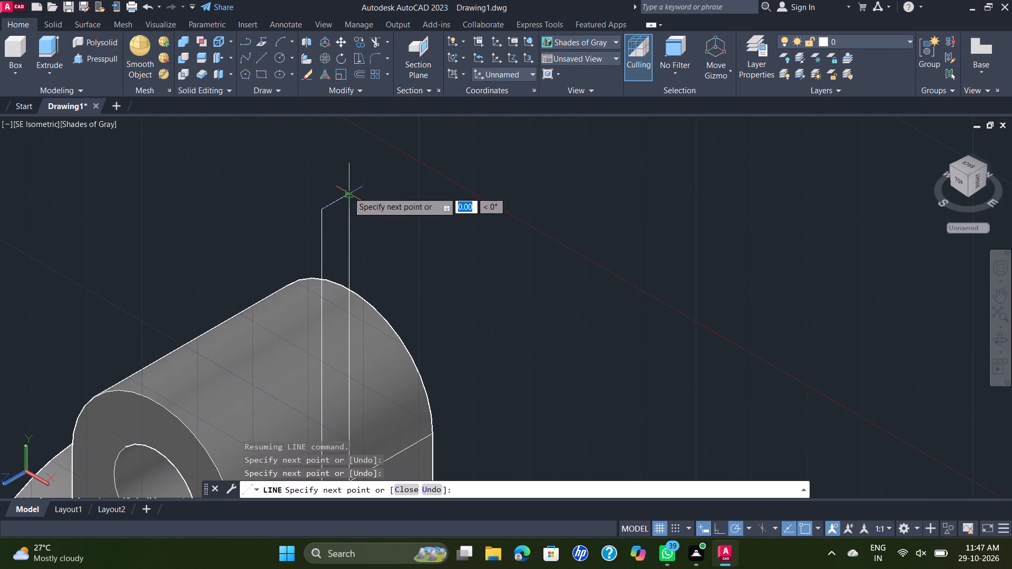
pyautogui.press('Escape')
# Switch the visual style to 2D Wireframe.
pyautogui.moveTo(391, 172); pyautogui.dragTo(384, 175)
pyautogui.click(315, 231)
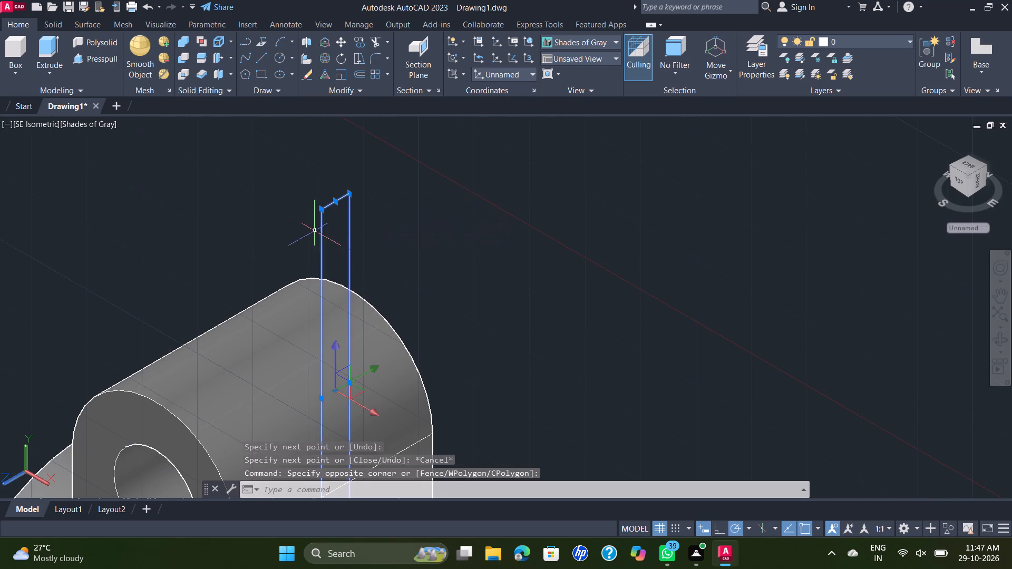
pyautogui.scroll(-2, 434, 204)
pyautogui.scroll(1, 386, 356)
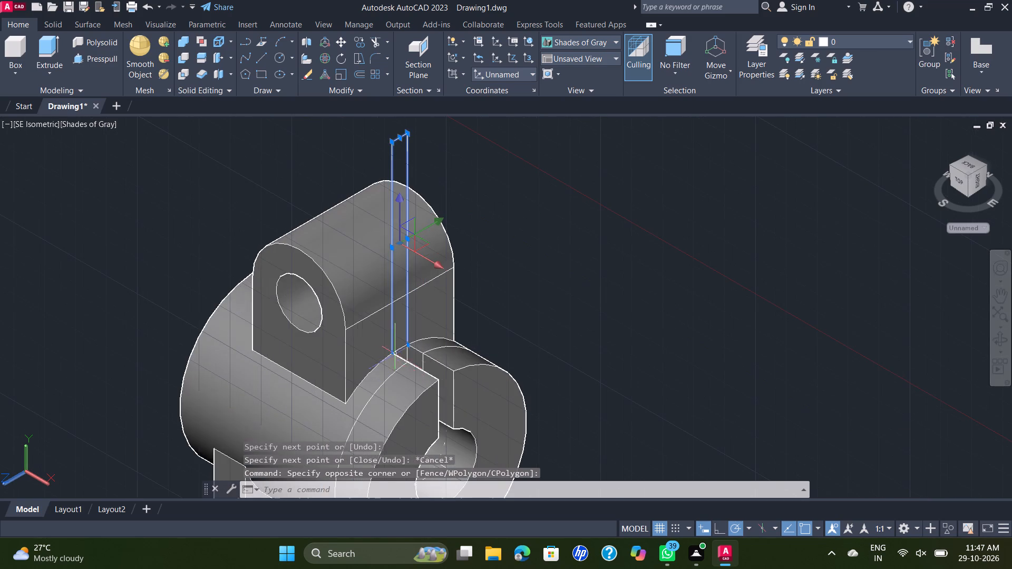
pyautogui.scroll(2, 401, 349)
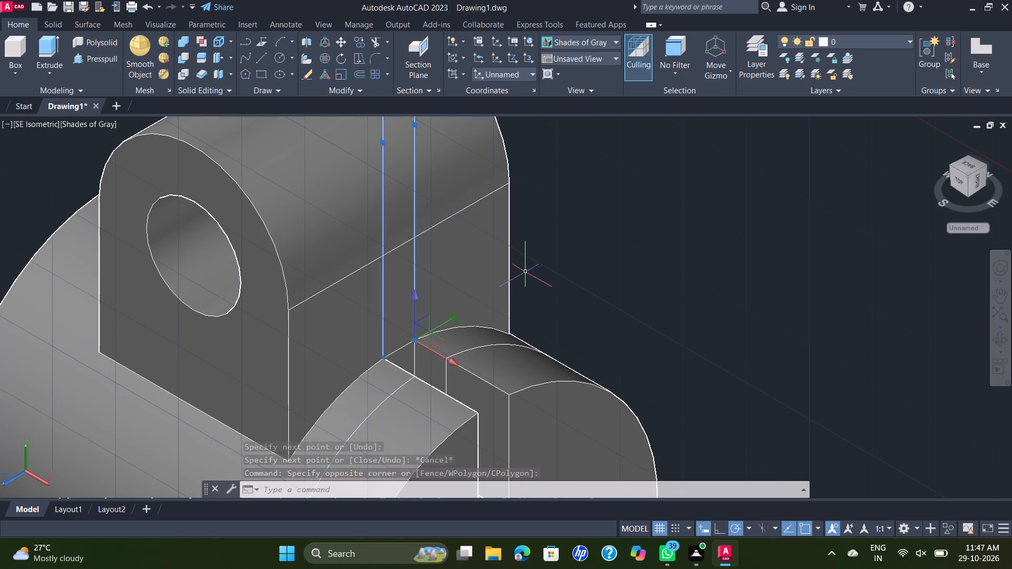
pyautogui.keyDown('shift'); pyautogui.scroll(2, 398, 352); pyautogui.keyUp('shift')
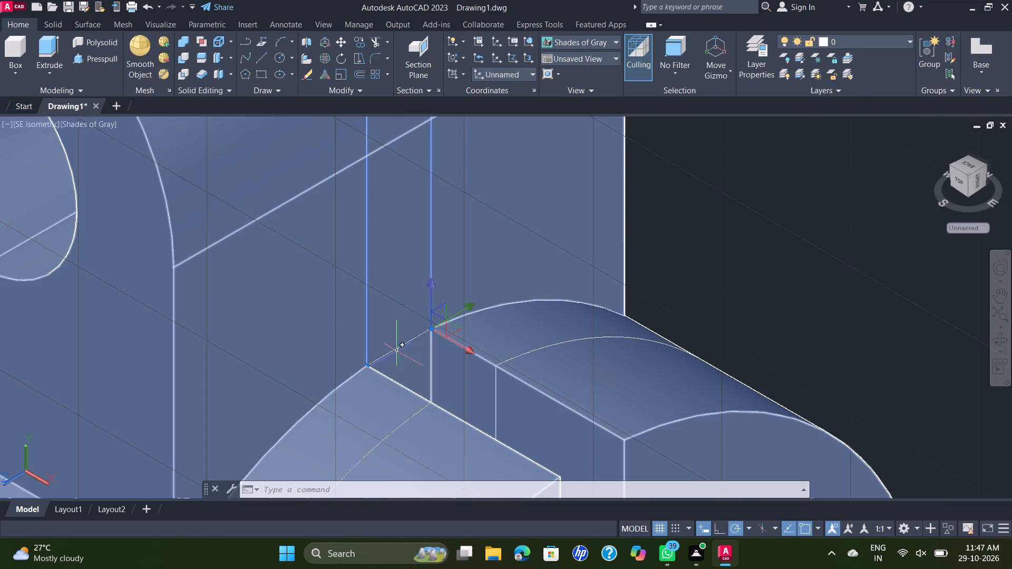
pyautogui.click(93, 124)
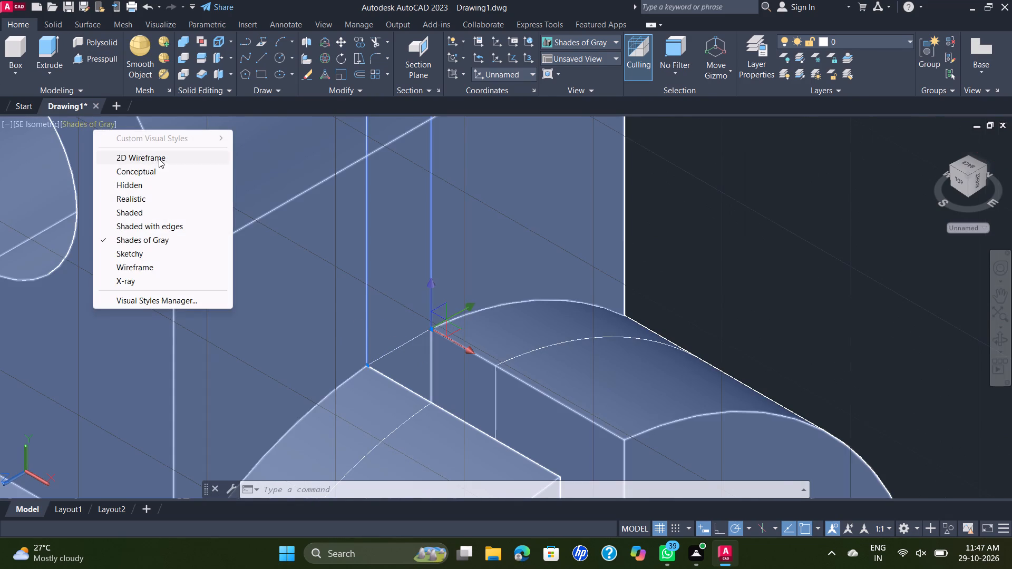
pyautogui.click(159, 159)
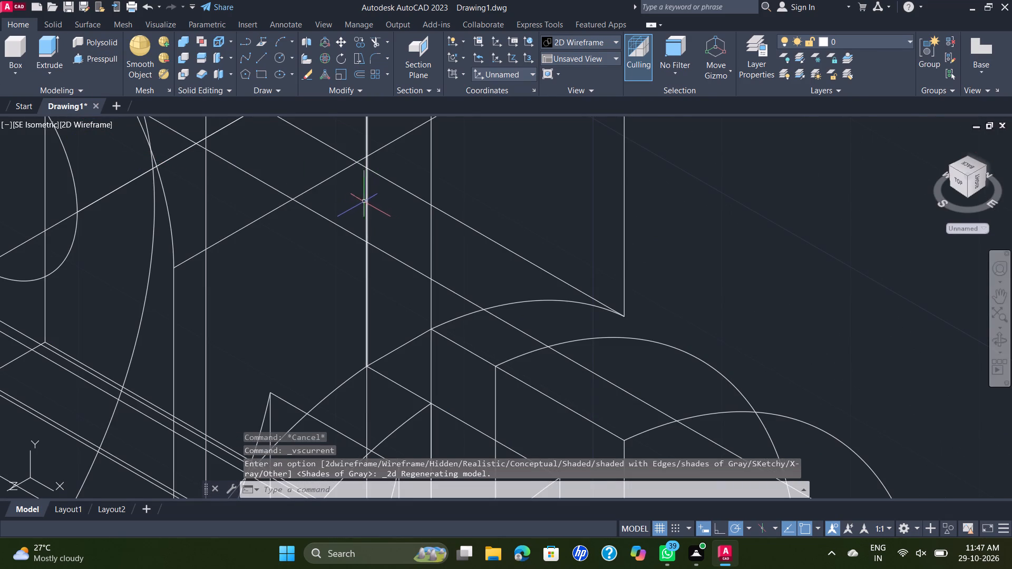
# Join the two vertical lines, the top cross line and the bottom cross line into one closed profile.
pyautogui.scroll(-3, 459, 158)
pyautogui.moveTo(449, 163); pyautogui.dragTo(467, 272, button='middle')
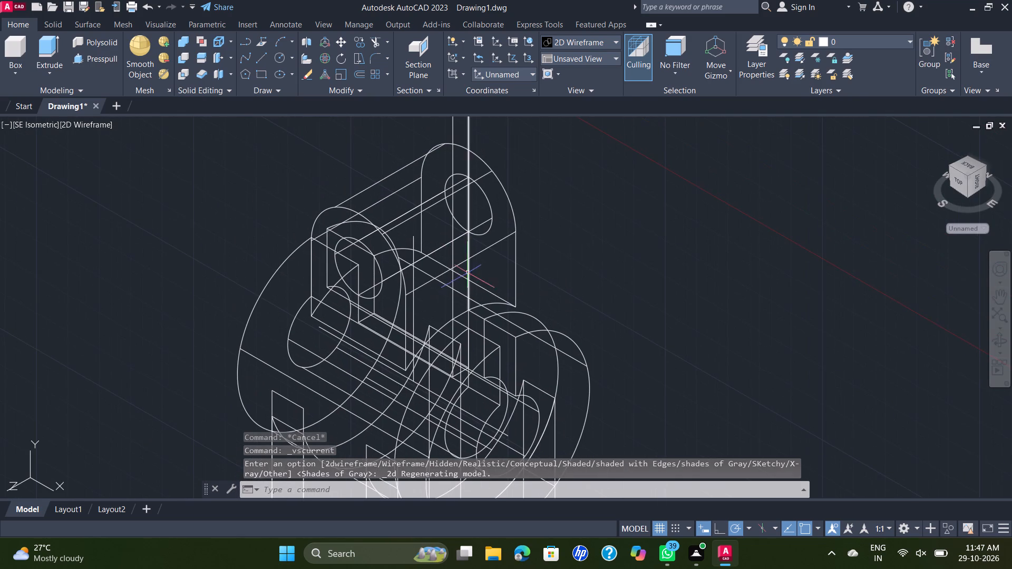
pyautogui.click(510, 129)
pyautogui.moveTo(474, 138); pyautogui.dragTo(493, 243, button='middle')
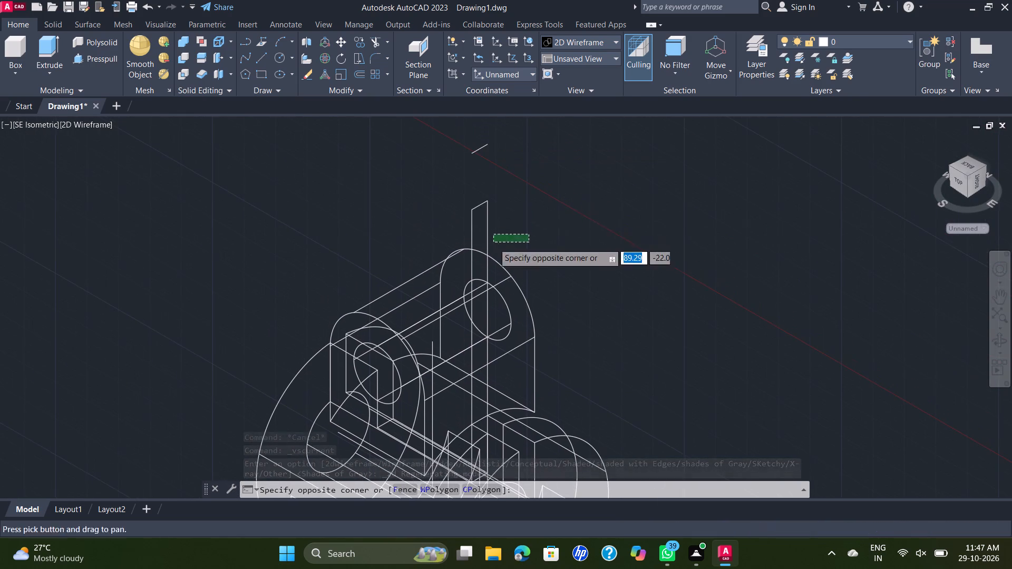
pyautogui.click(458, 195)
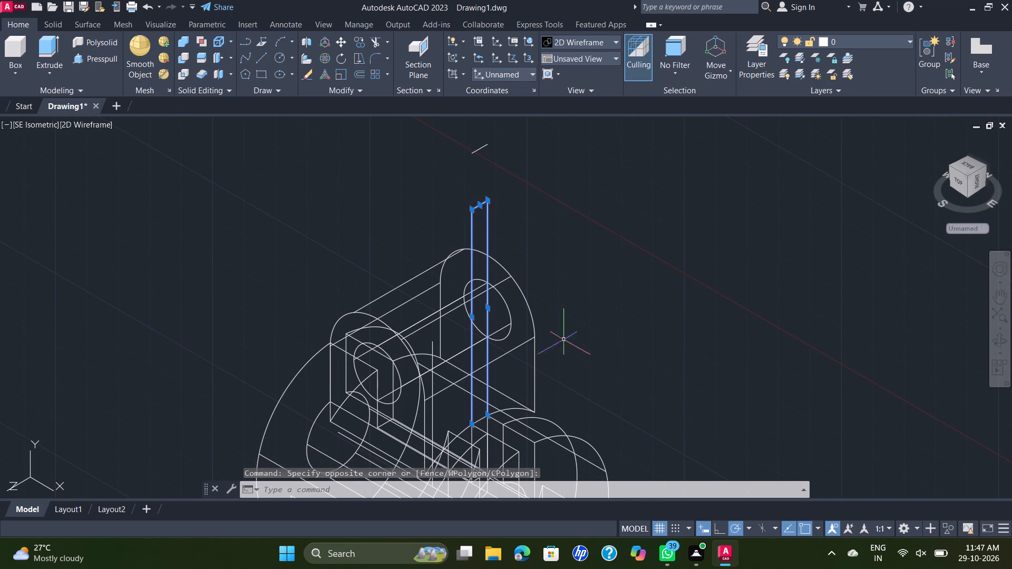
pyautogui.keyDown('shift'); pyautogui.click(483, 419); pyautogui.keyUp('shift')
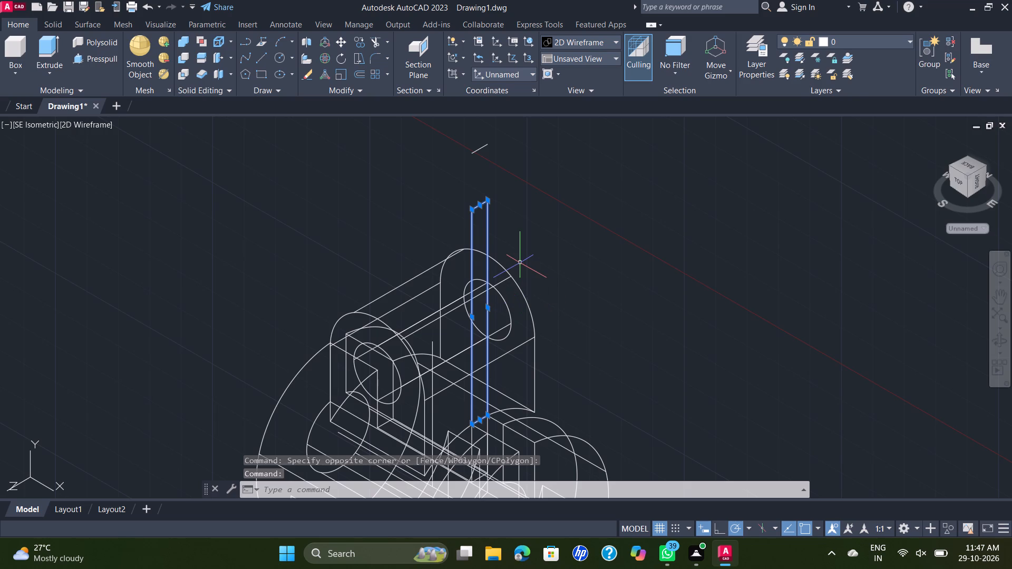
pyautogui.press('j')
pyautogui.press('Return')
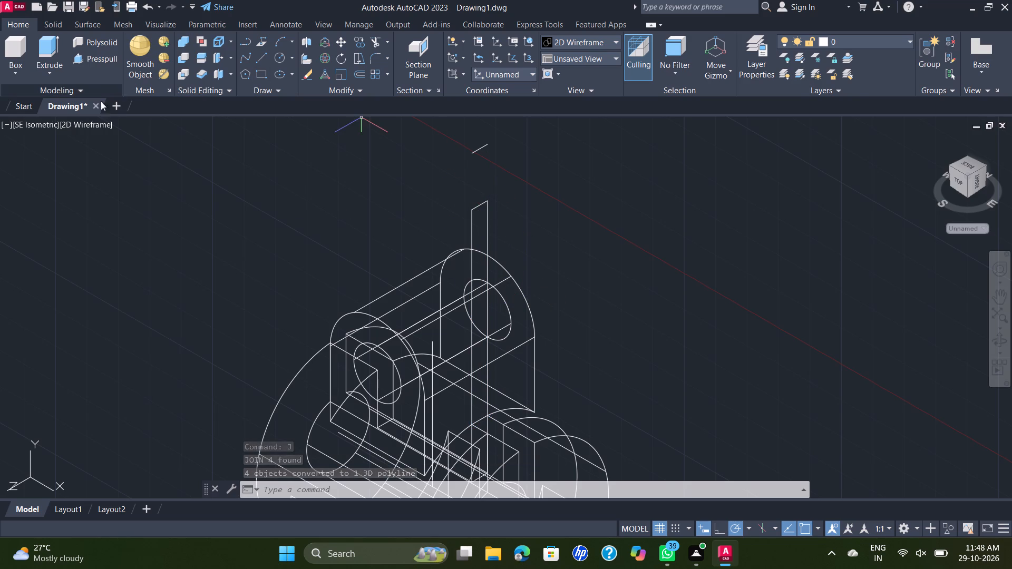
# Switch the visual style back to Shades of Gray.
pyautogui.click(85, 126)
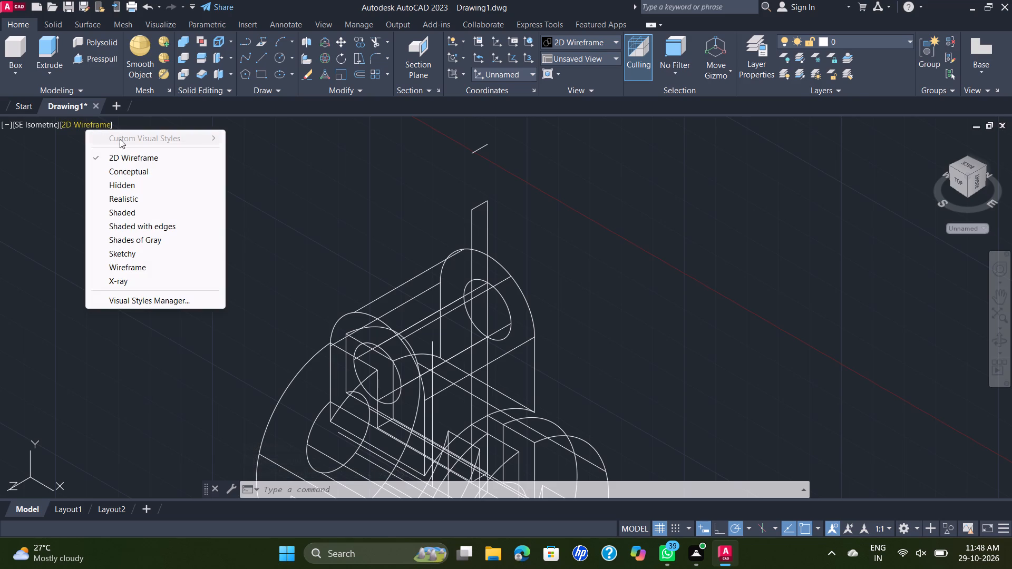
pyautogui.click(169, 238)
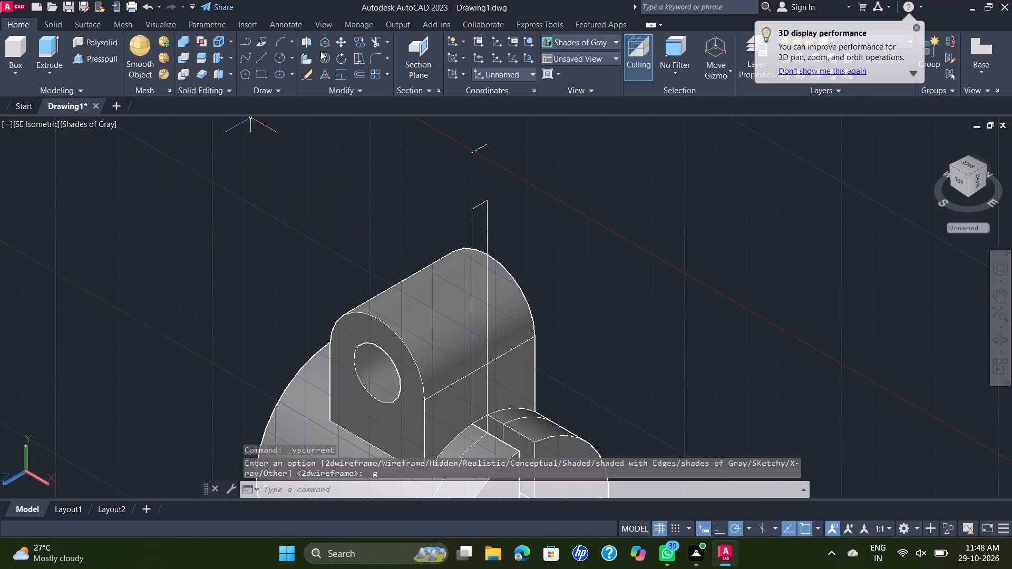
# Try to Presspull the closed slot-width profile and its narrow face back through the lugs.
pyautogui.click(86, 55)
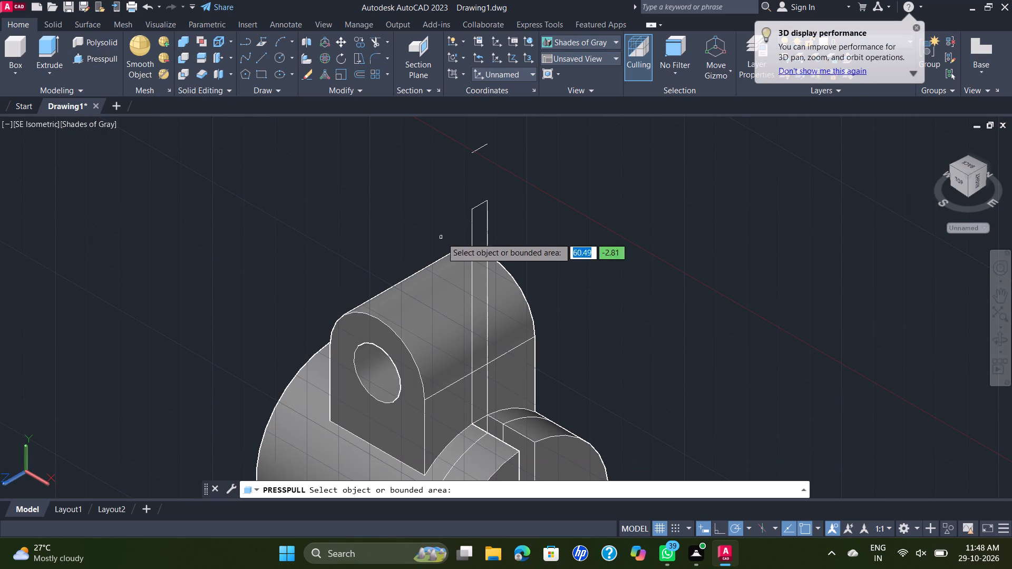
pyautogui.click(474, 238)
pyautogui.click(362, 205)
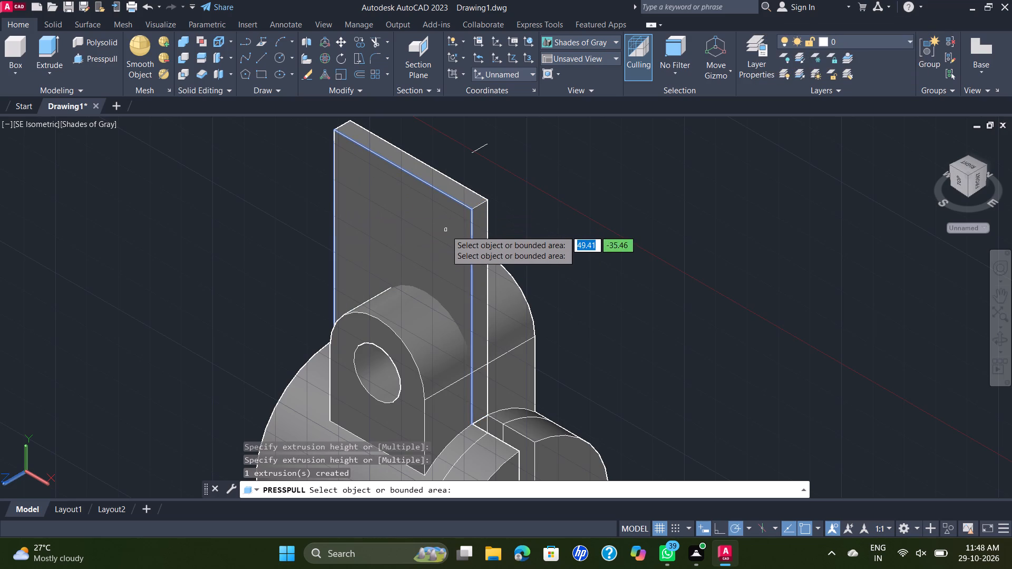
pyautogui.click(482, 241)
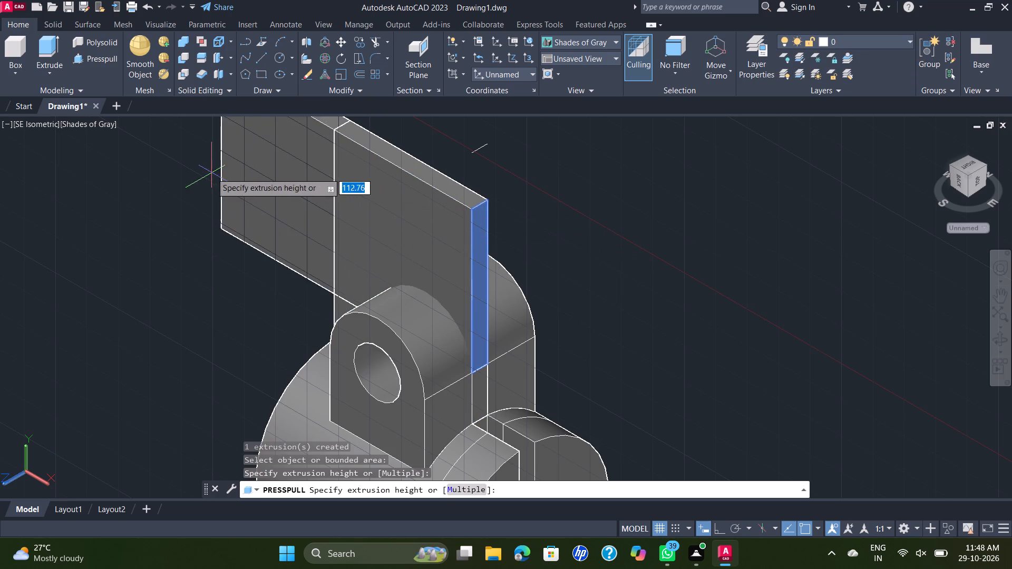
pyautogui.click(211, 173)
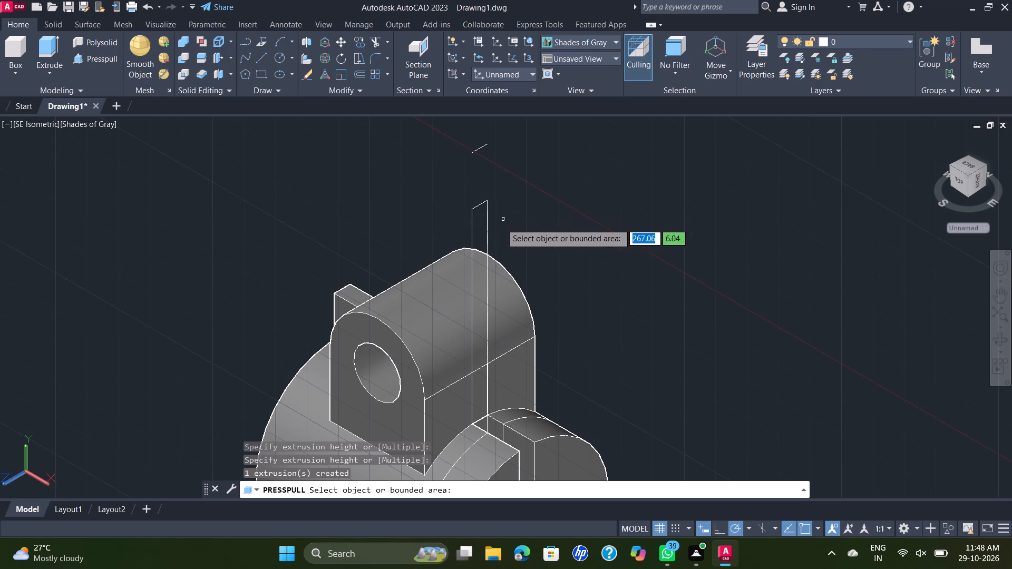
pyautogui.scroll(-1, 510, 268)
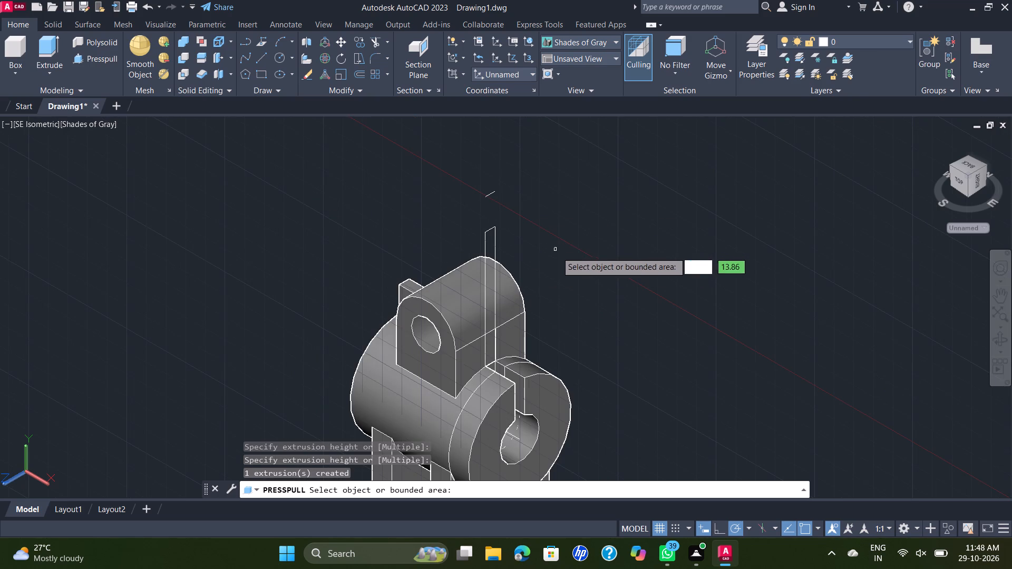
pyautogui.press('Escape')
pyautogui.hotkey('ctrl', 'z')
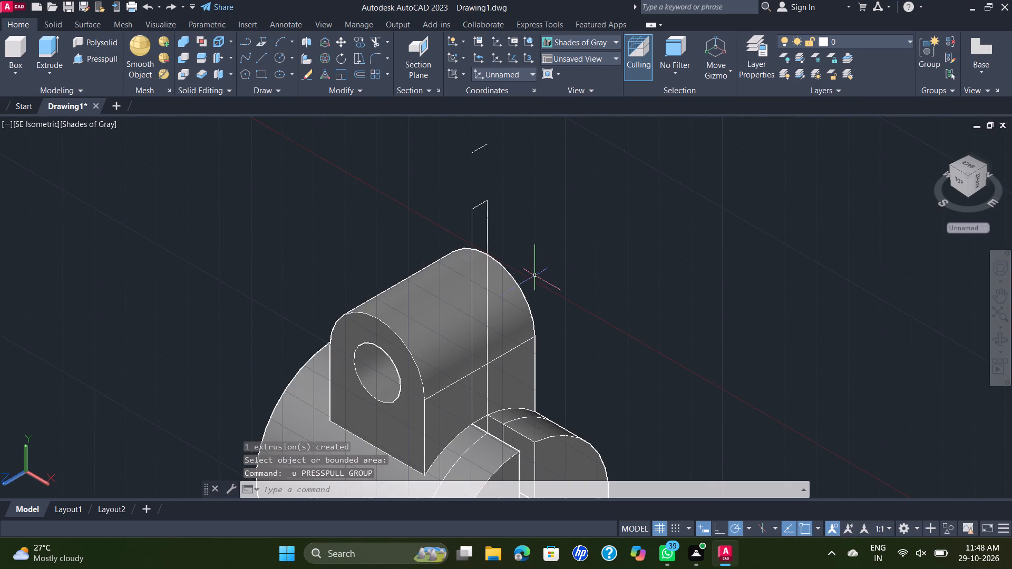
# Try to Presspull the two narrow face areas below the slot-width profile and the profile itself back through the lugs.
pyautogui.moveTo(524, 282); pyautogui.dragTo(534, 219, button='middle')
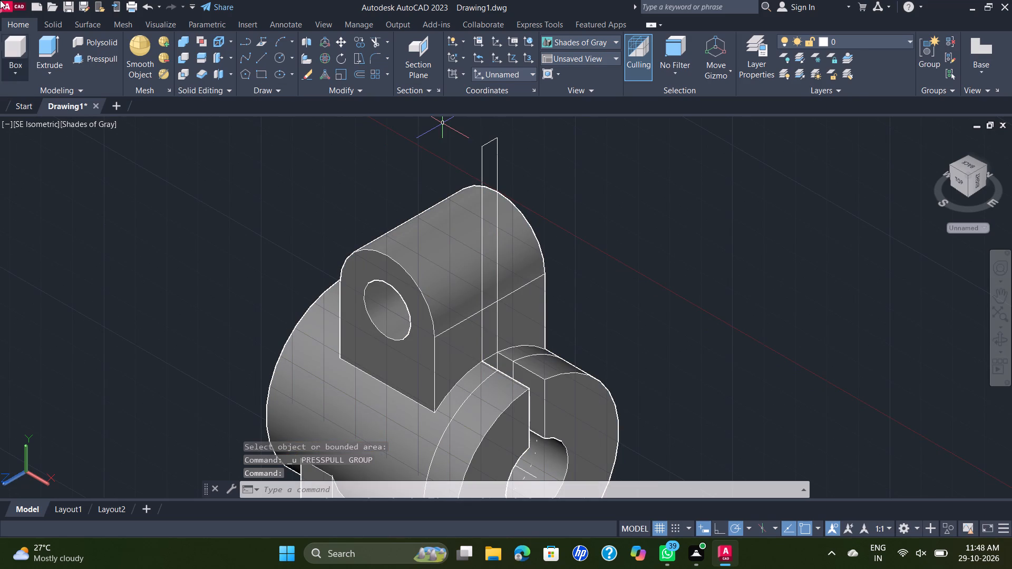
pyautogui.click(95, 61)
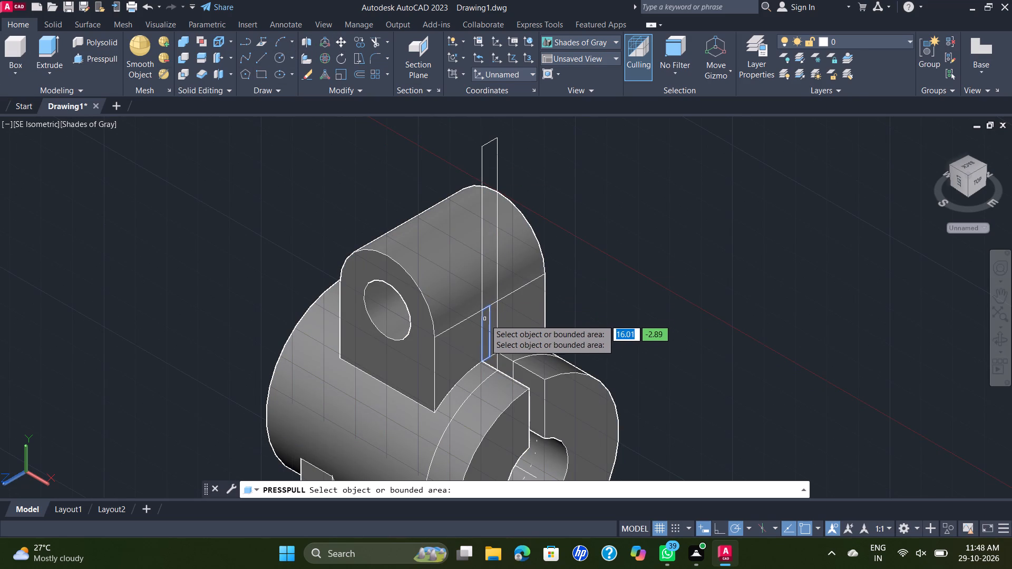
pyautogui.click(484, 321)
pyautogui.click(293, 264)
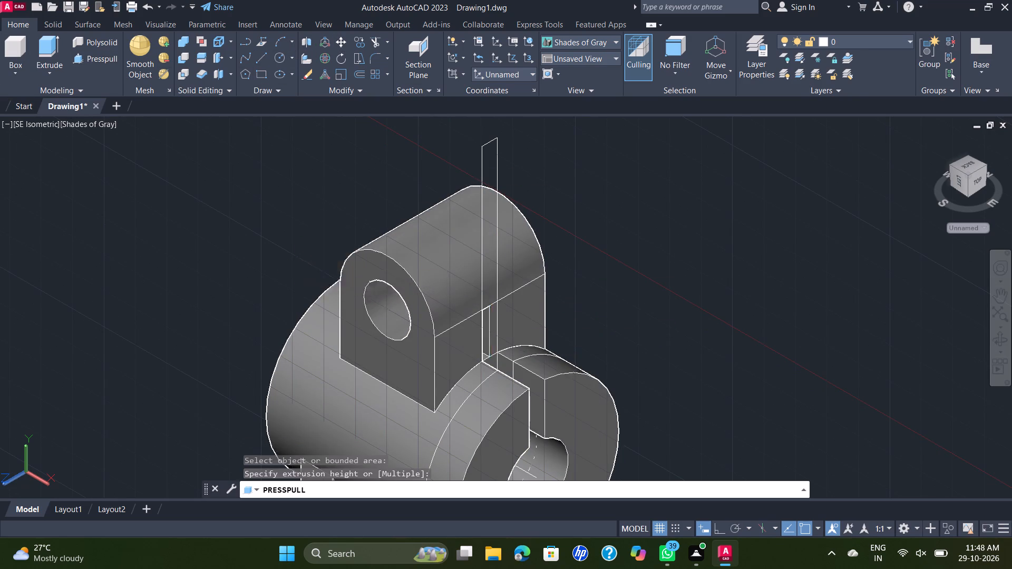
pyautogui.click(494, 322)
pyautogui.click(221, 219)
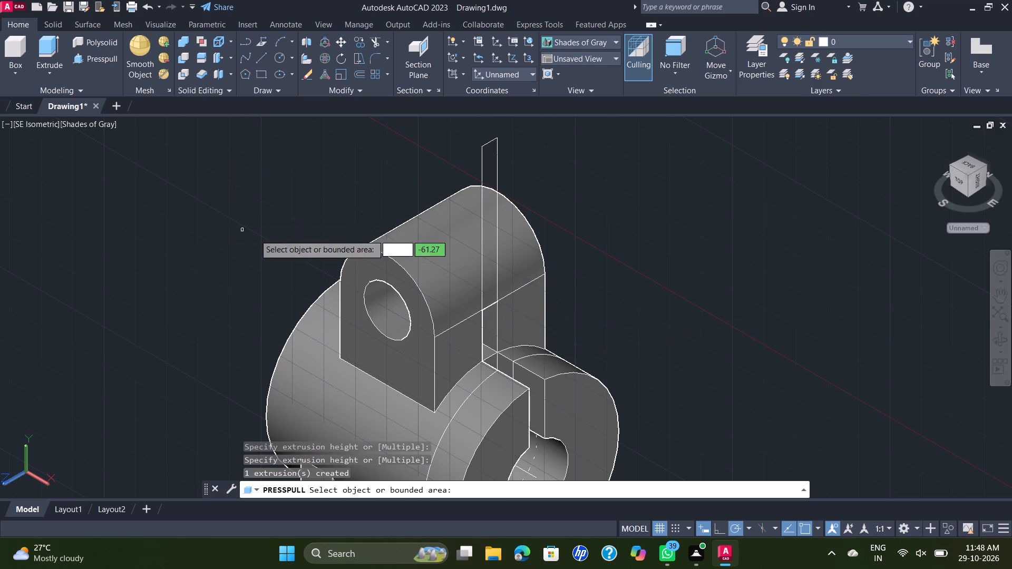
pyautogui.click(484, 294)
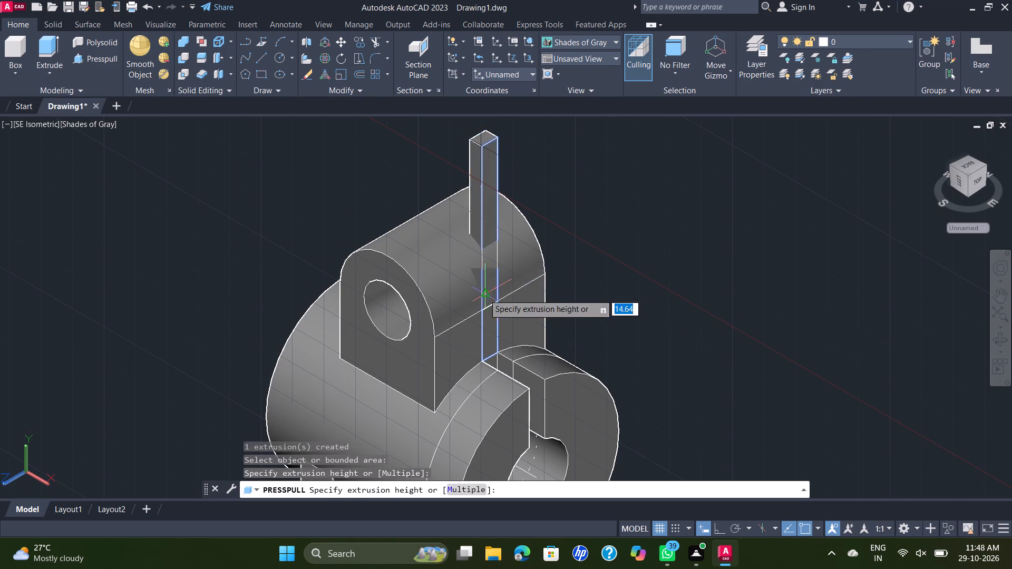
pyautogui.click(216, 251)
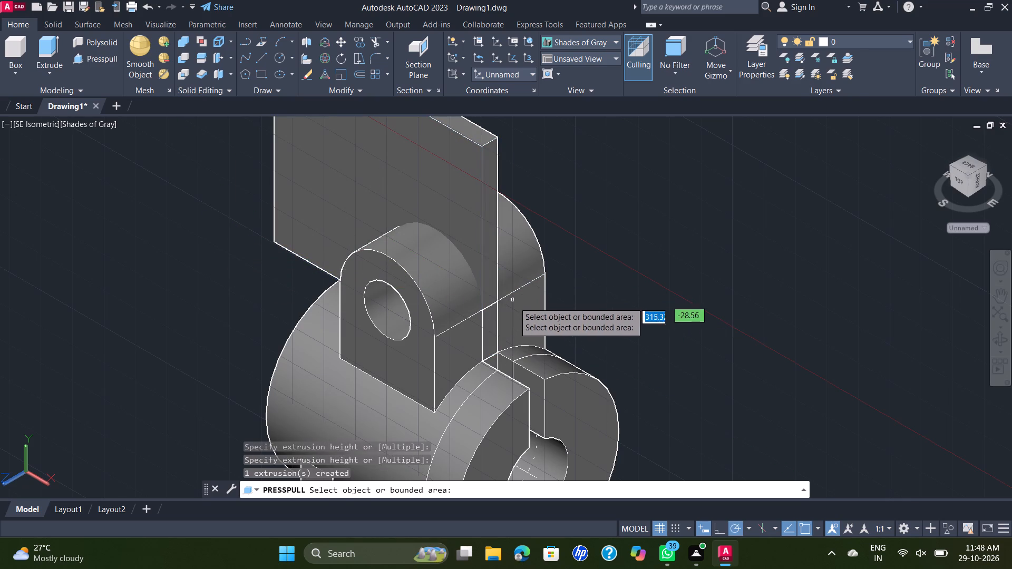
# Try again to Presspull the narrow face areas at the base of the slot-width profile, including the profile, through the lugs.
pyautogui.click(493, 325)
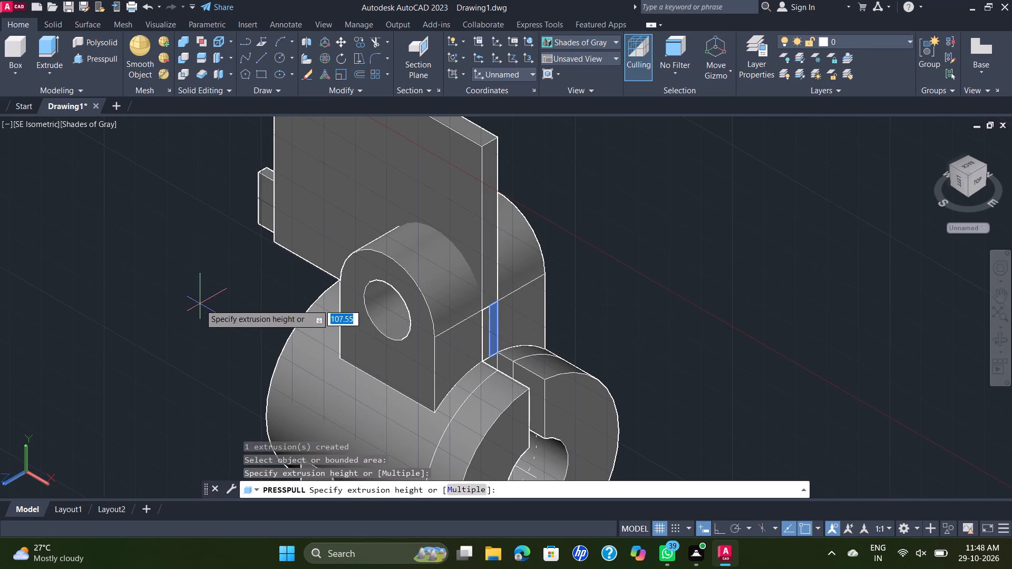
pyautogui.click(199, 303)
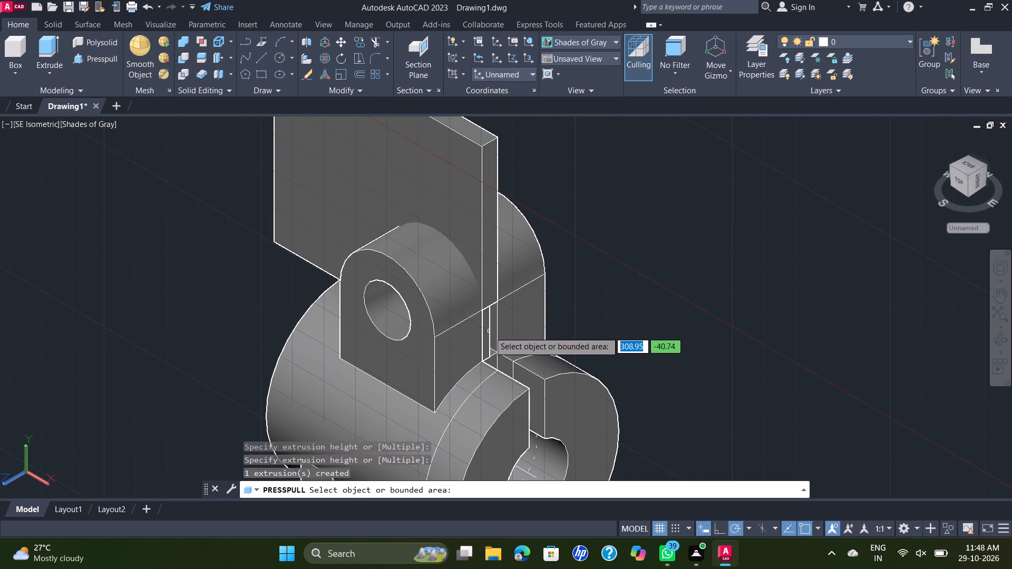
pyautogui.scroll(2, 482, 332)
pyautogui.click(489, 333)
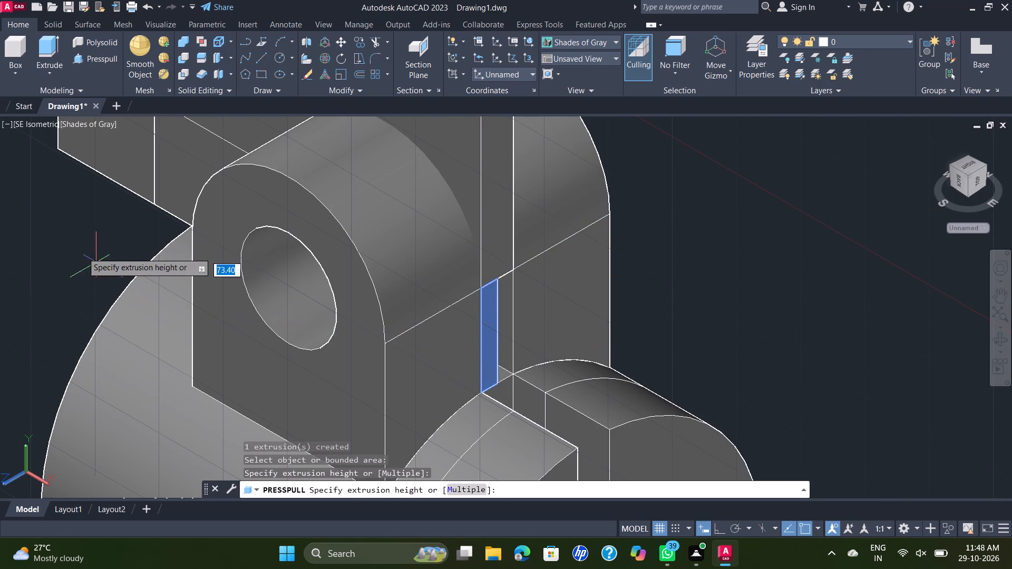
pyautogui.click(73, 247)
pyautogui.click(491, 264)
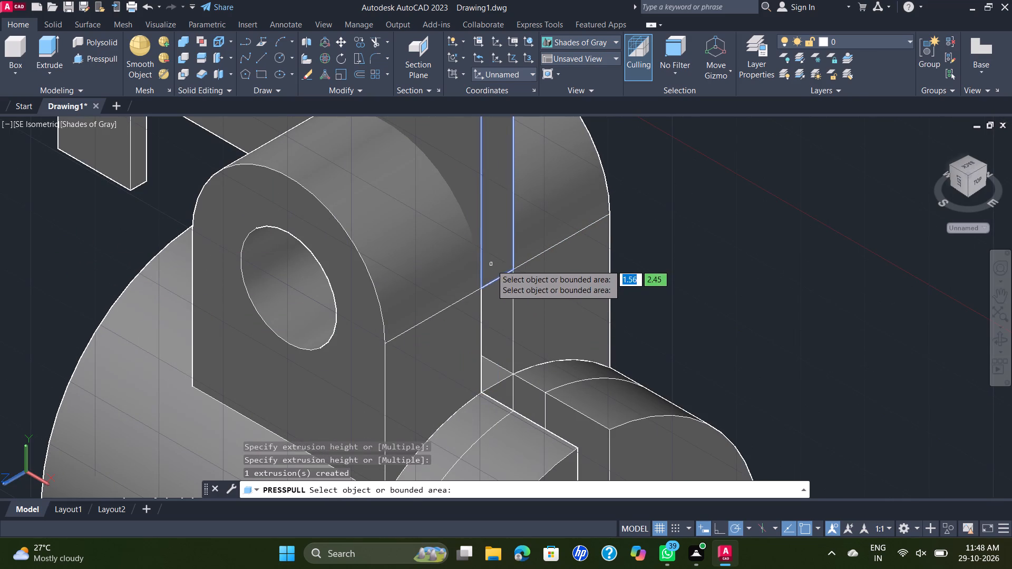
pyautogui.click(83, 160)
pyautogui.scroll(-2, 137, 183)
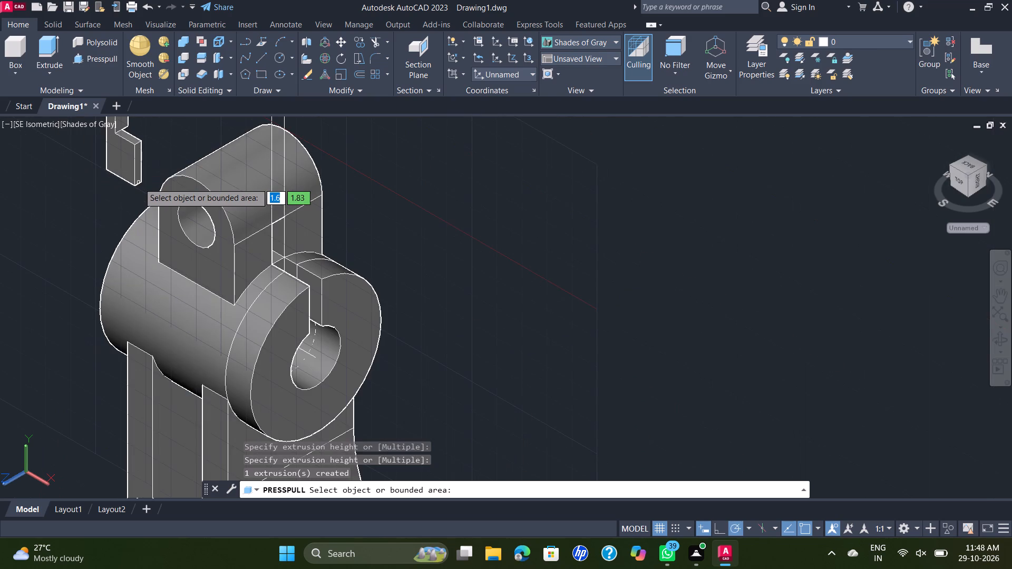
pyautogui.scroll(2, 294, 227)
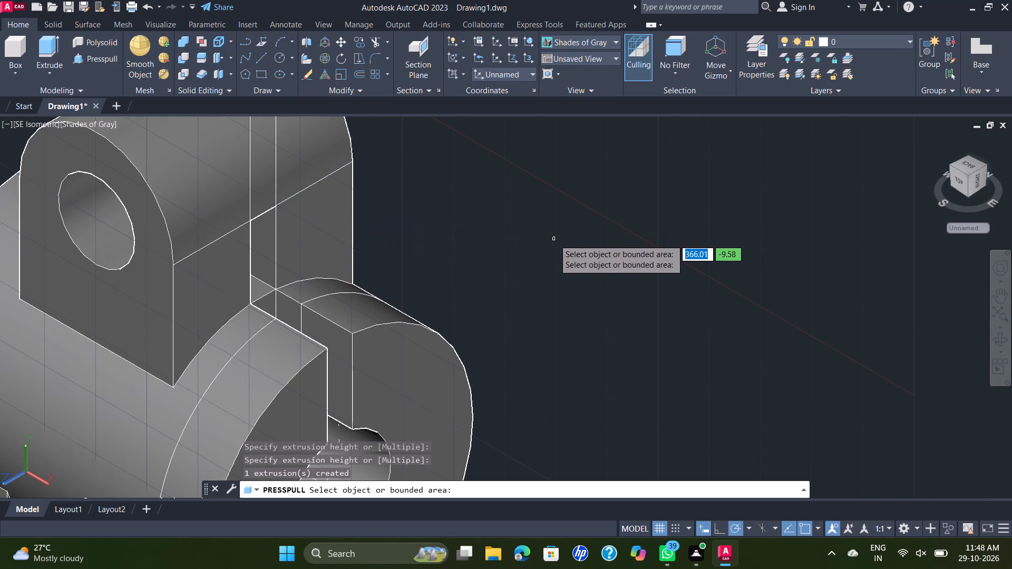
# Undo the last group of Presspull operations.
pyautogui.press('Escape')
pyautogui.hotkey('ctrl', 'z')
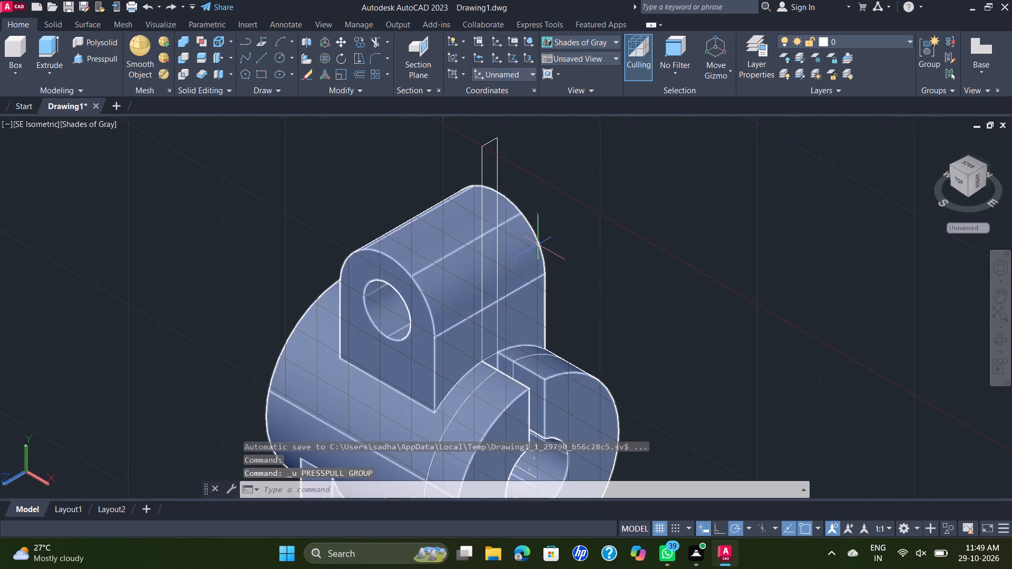
# Presspull the end face of the clamp slot and the narrow flat lug face above it back through the part.
pyautogui.scroll(1, 544, 306)
pyautogui.moveTo(545, 306); pyautogui.dragTo(540, 282, button='middle')
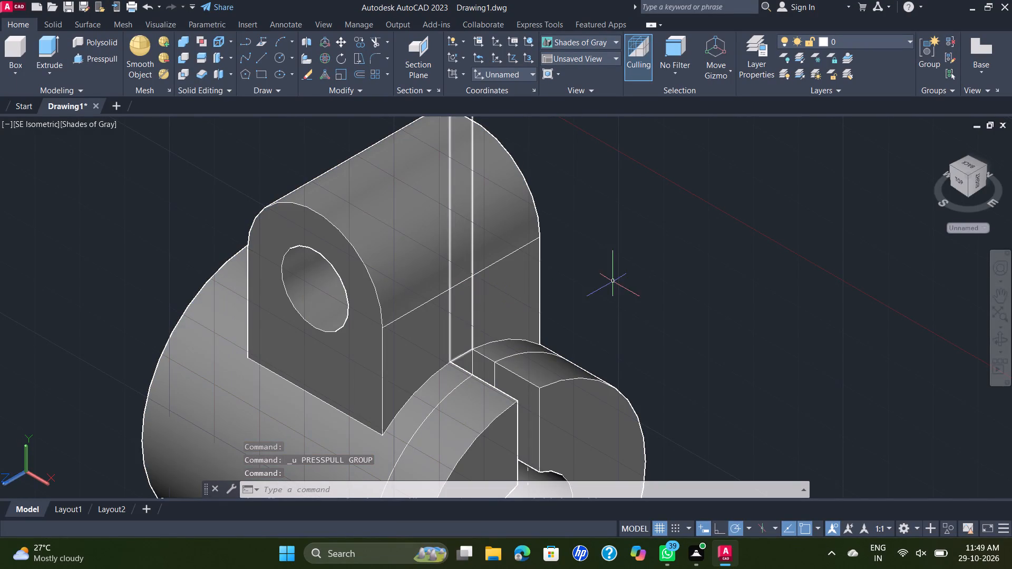
pyautogui.keyDown('shift'); pyautogui.moveTo(657, 284); pyautogui.dragTo(578, 236, button='middle'); pyautogui.keyUp('shift')
pyautogui.click(104, 58)
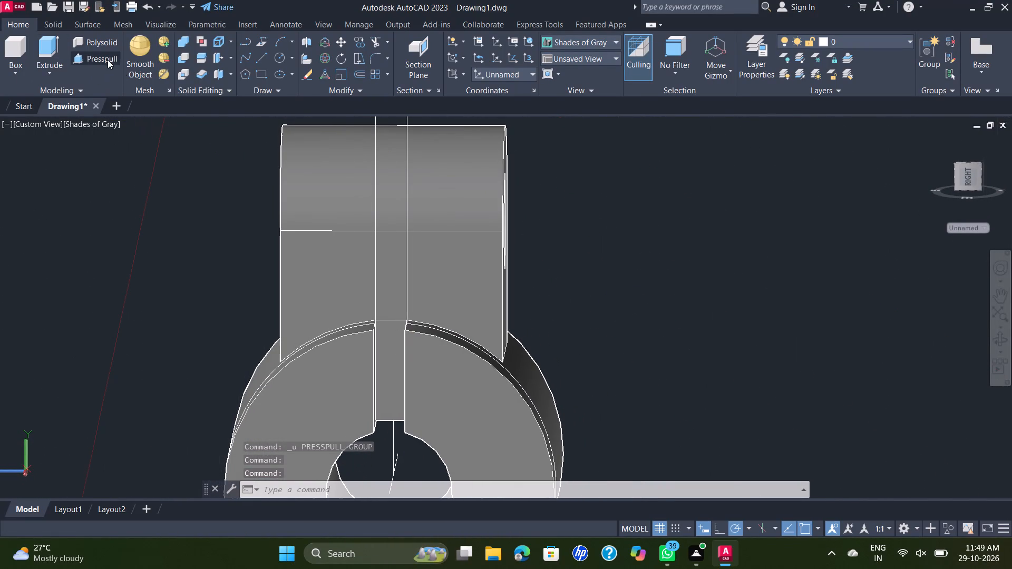
pyautogui.click(396, 362)
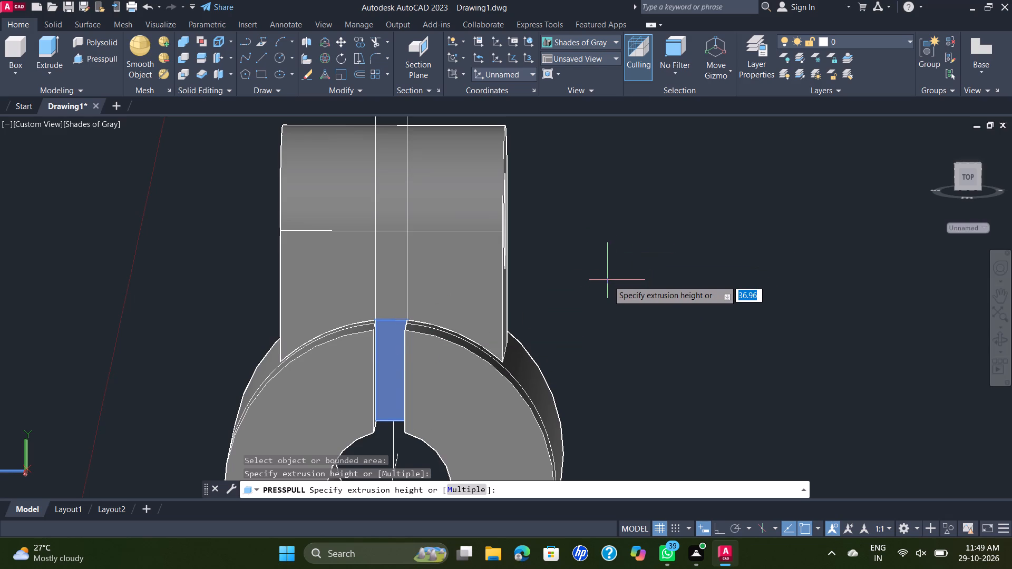
pyautogui.keyDown('shift'); pyautogui.moveTo(608, 281); pyautogui.dragTo(523, 321, button='middle'); pyautogui.keyUp('shift')
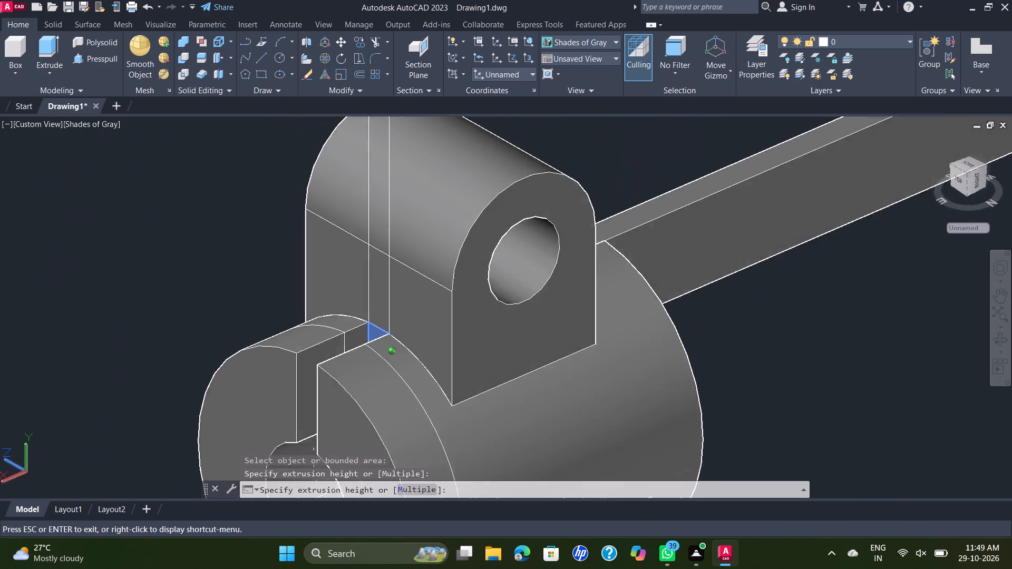
pyautogui.keyDown('shift'); pyautogui.moveTo(523, 321); pyautogui.dragTo(512, 319, button='middle'); pyautogui.keyUp('shift')
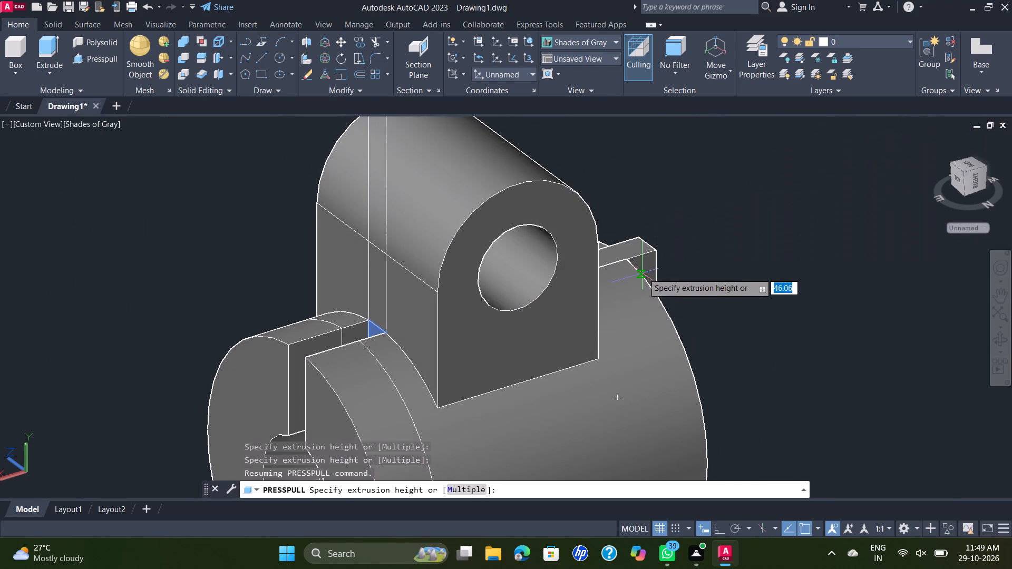
pyautogui.click(761, 218)
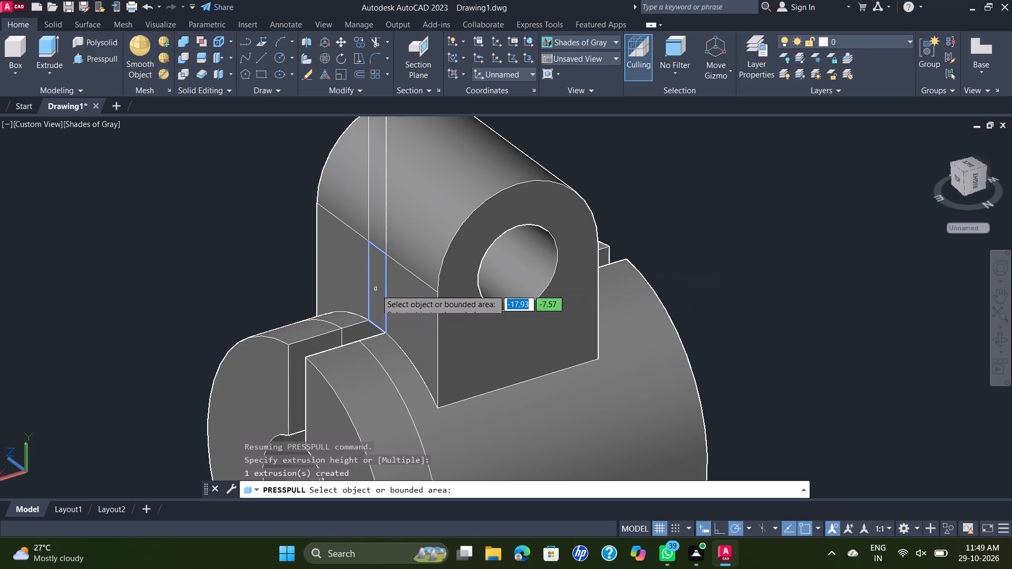
pyautogui.click(376, 289)
pyautogui.click(755, 198)
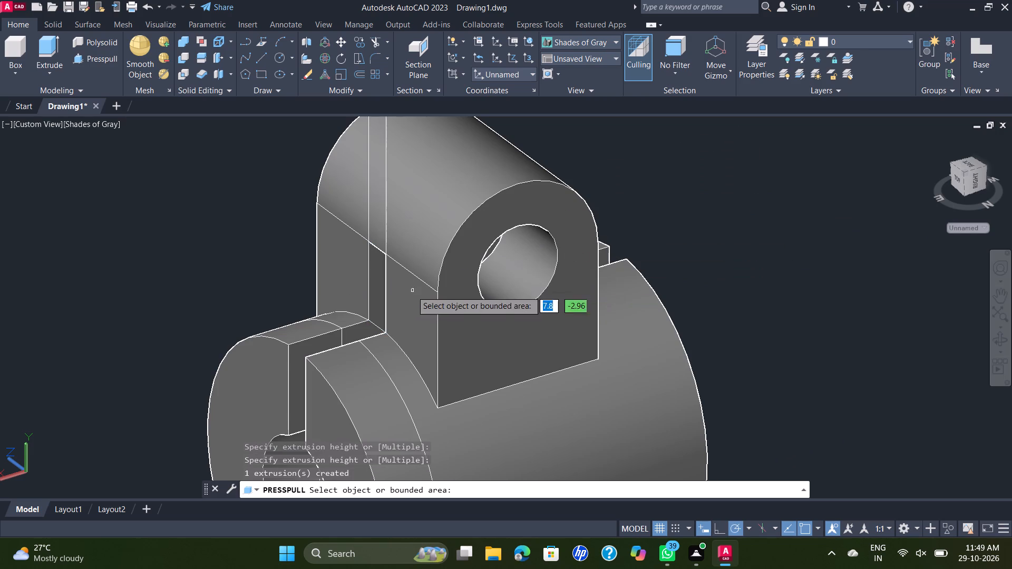
pyautogui.keyDown('shift'); pyautogui.moveTo(676, 183); pyautogui.dragTo(777, 120, button='middle'); pyautogui.keyUp('shift')
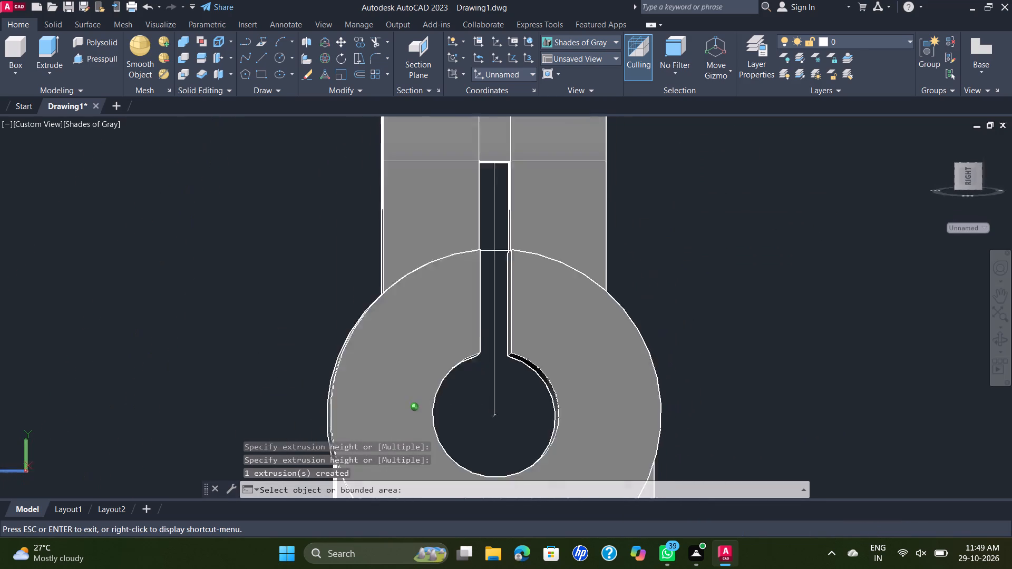
pyautogui.keyDown('shift'); pyautogui.moveTo(777, 120); pyautogui.dragTo(745, 181, button='middle'); pyautogui.keyUp('shift')
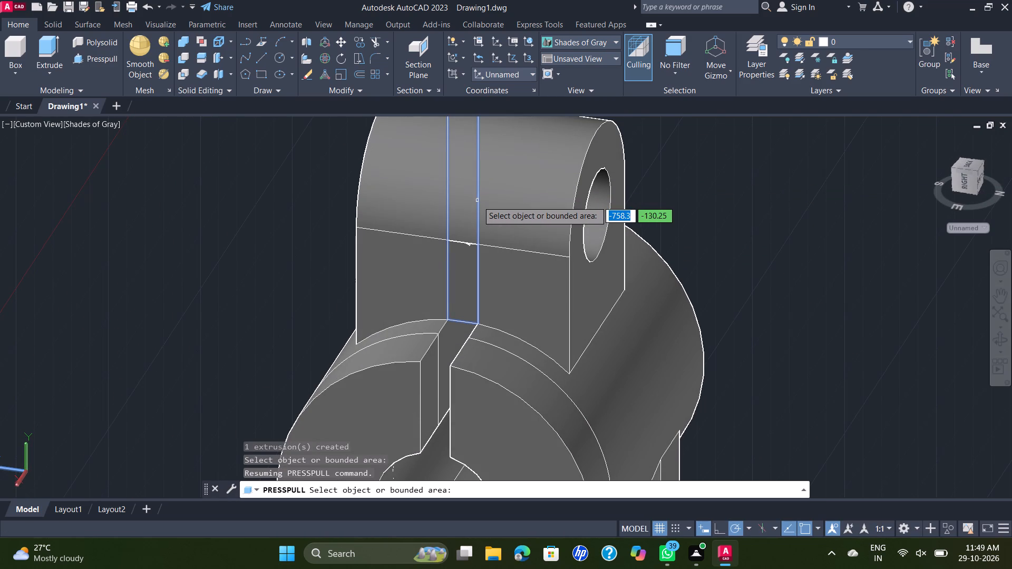
pyautogui.scroll(1, 478, 201)
pyautogui.scroll(-2, 478, 201)
pyautogui.press('Escape')
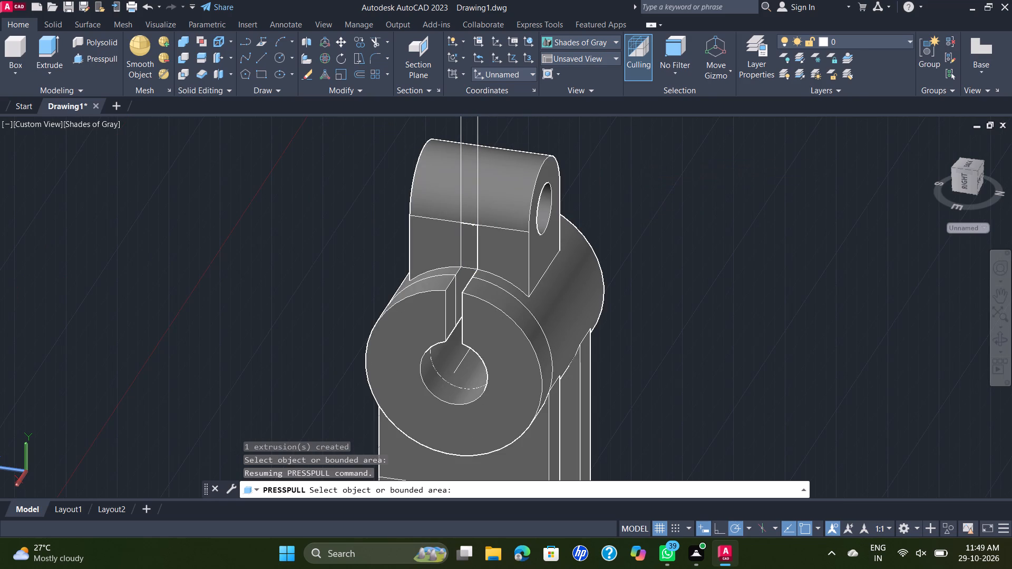
# Draw a 5-unit line across the slot width where the lug's flat face meets its rounded top.
pyautogui.moveTo(638, 154); pyautogui.dragTo(641, 213, button='middle')
pyautogui.scroll(1, 641, 214)
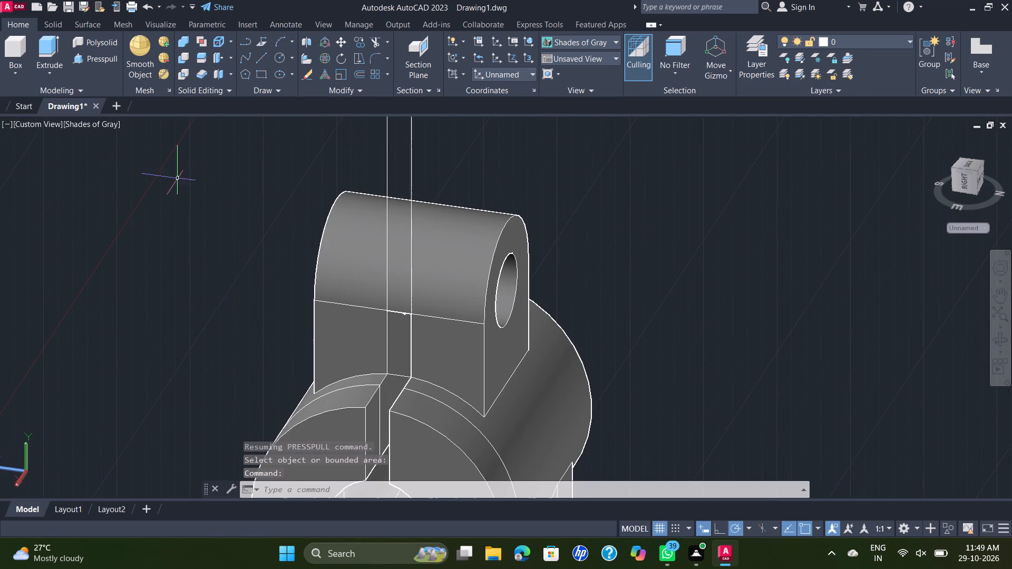
pyautogui.click(257, 61)
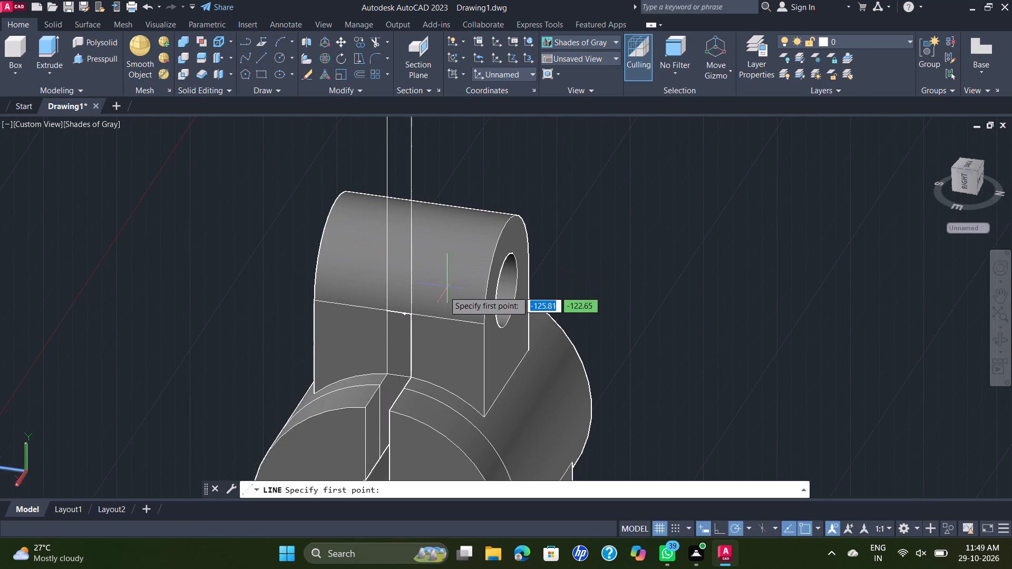
pyautogui.scroll(3, 413, 307)
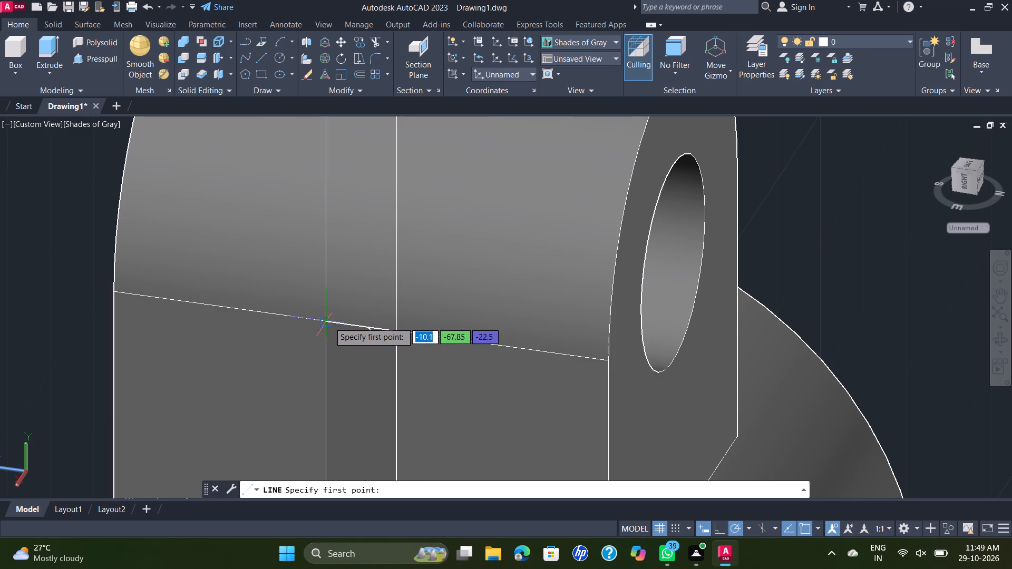
pyautogui.click(329, 322)
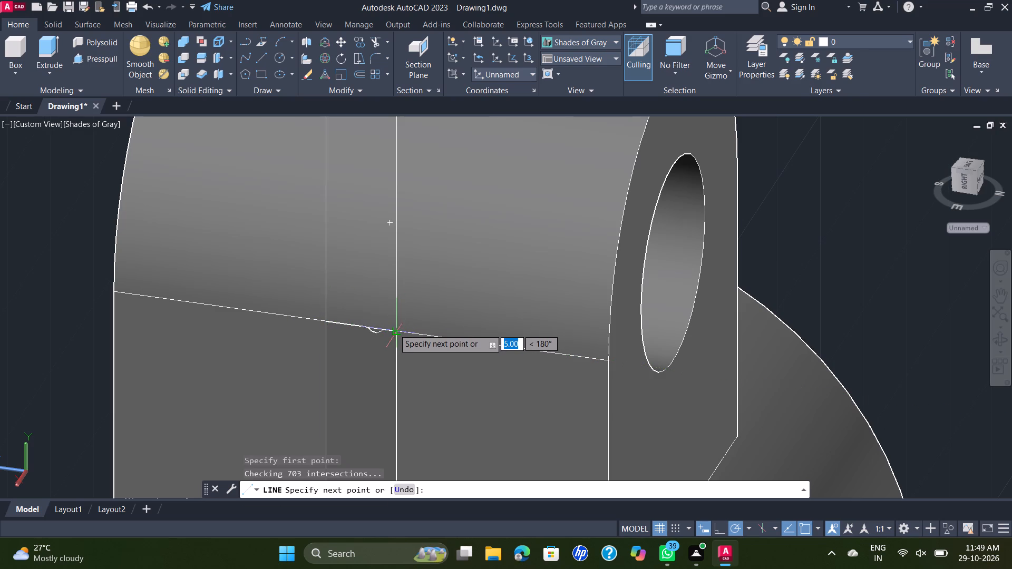
pyautogui.click(394, 329)
pyautogui.press('Escape')
# Presspull the closed slot-width profile about 33 units back through the round-topped lugs as a slab.
pyautogui.scroll(-2, 406, 298)
pyautogui.moveTo(406, 295); pyautogui.dragTo(405, 307, button='middle')
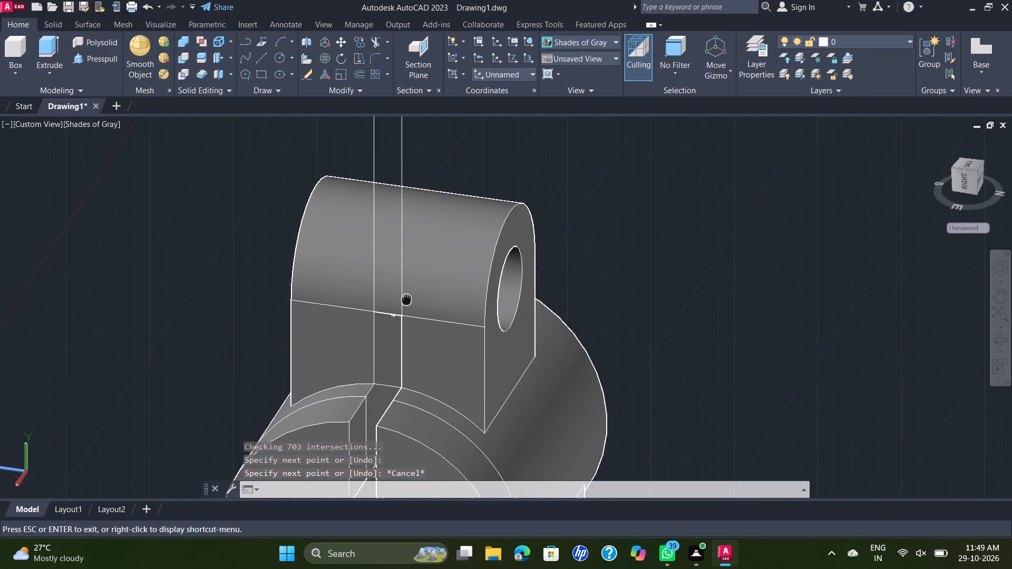
pyautogui.moveTo(405, 307); pyautogui.dragTo(402, 317, button='middle')
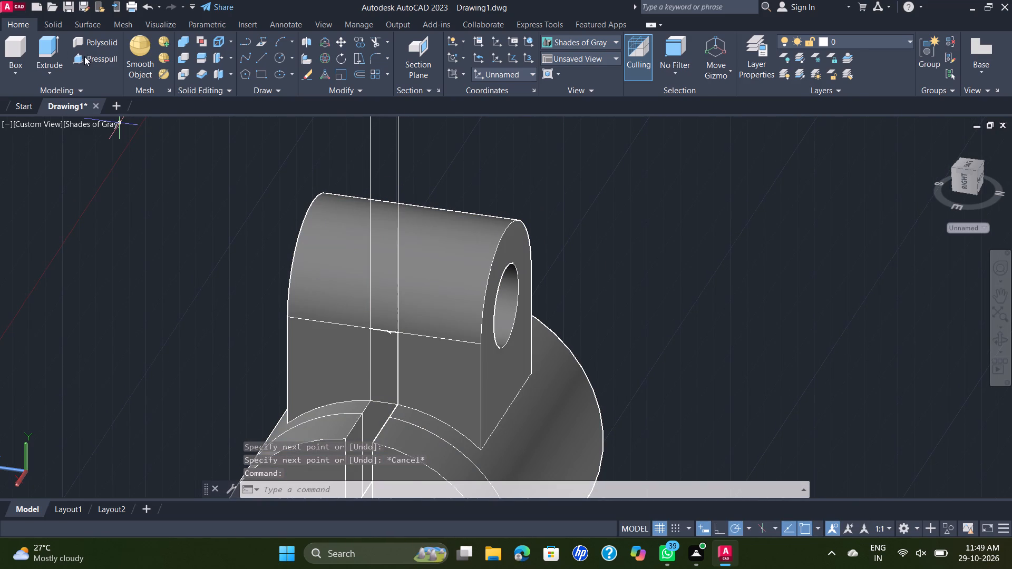
pyautogui.click(84, 56)
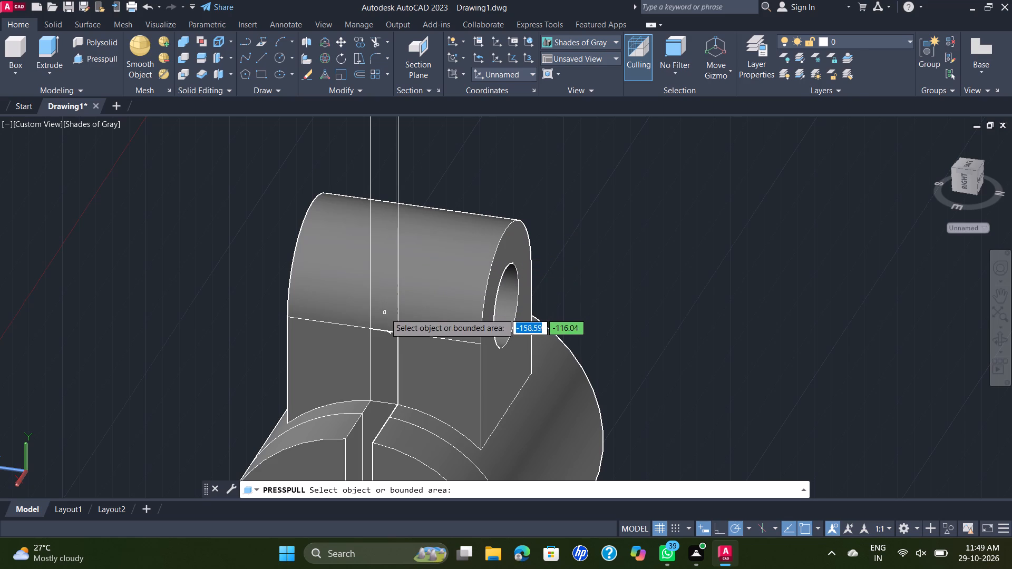
pyautogui.click(398, 250)
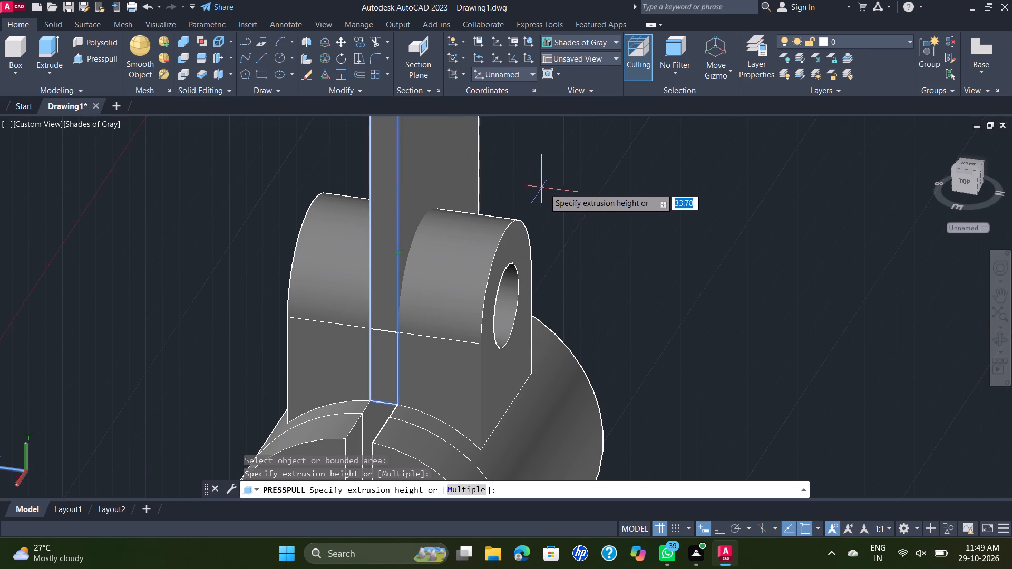
pyautogui.click(538, 192)
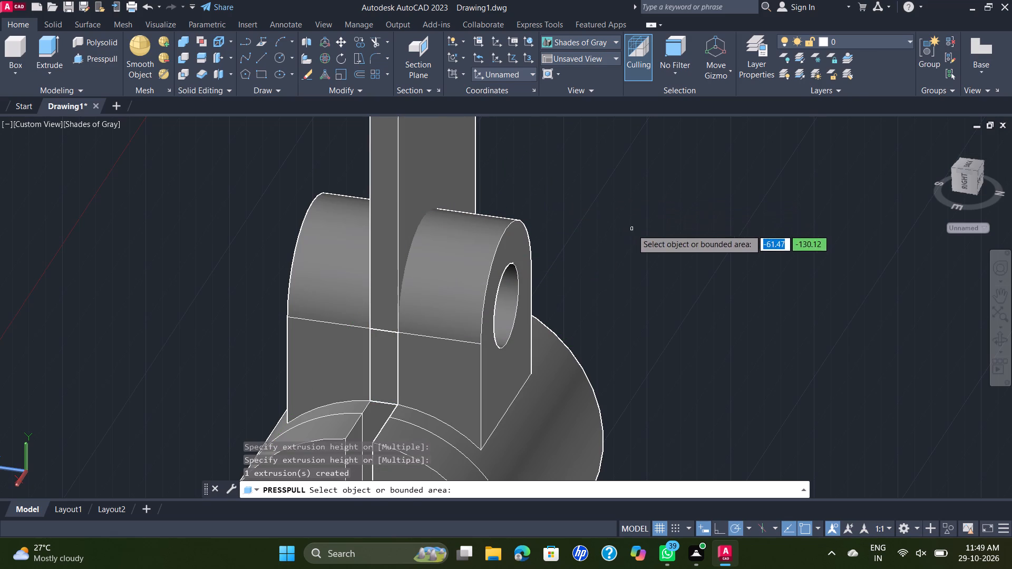
pyautogui.press('Escape')
pyautogui.keyDown('shift'); pyautogui.moveTo(629, 270); pyautogui.dragTo(804, 236, button='middle'); pyautogui.keyUp('shift')
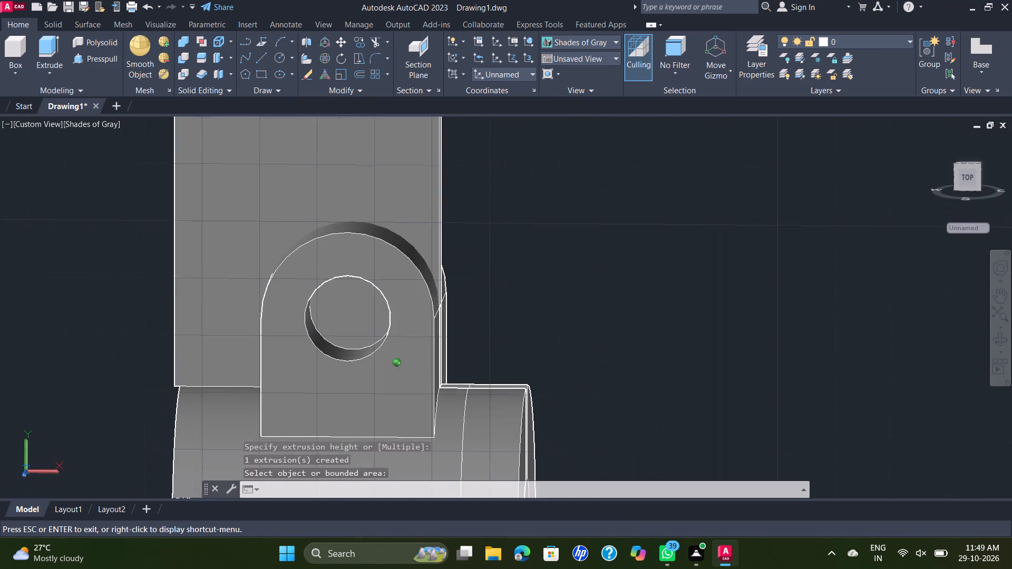
pyautogui.keyDown('shift'); pyautogui.moveTo(804, 236); pyautogui.dragTo(802, 239, button='middle'); pyautogui.keyUp('shift')
pyautogui.scroll(-4, 452, 250)
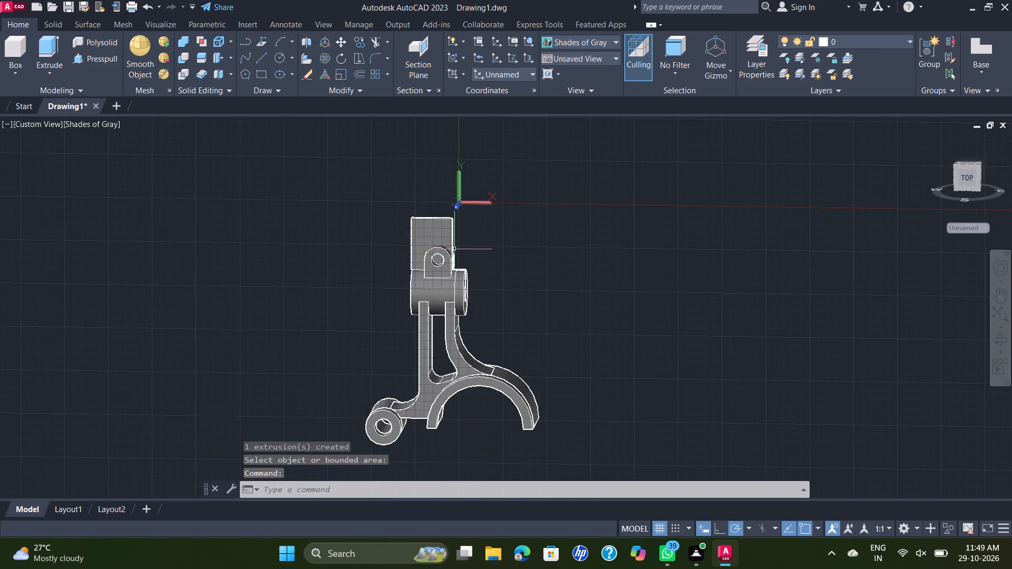
pyautogui.scroll(4, 452, 249)
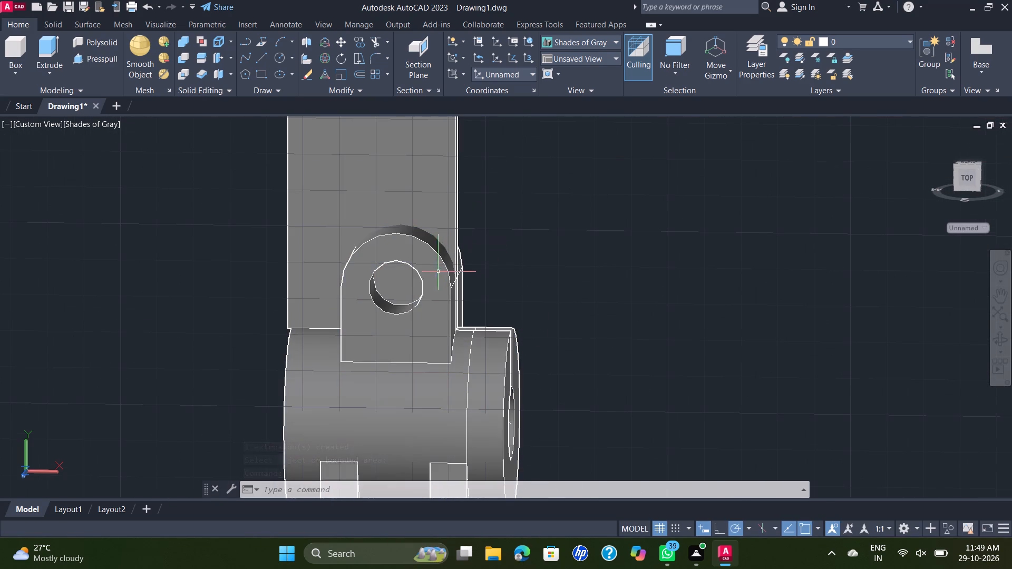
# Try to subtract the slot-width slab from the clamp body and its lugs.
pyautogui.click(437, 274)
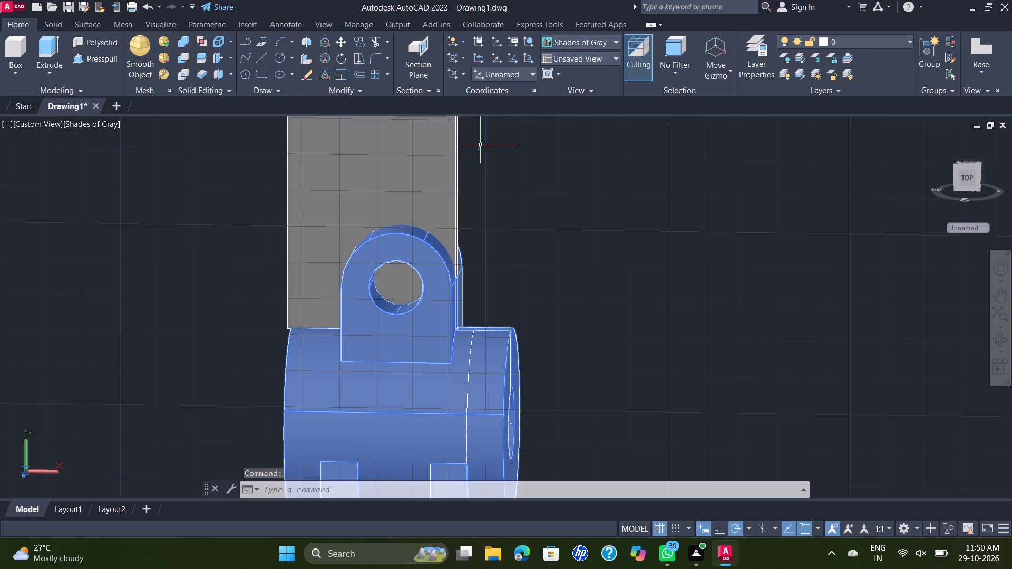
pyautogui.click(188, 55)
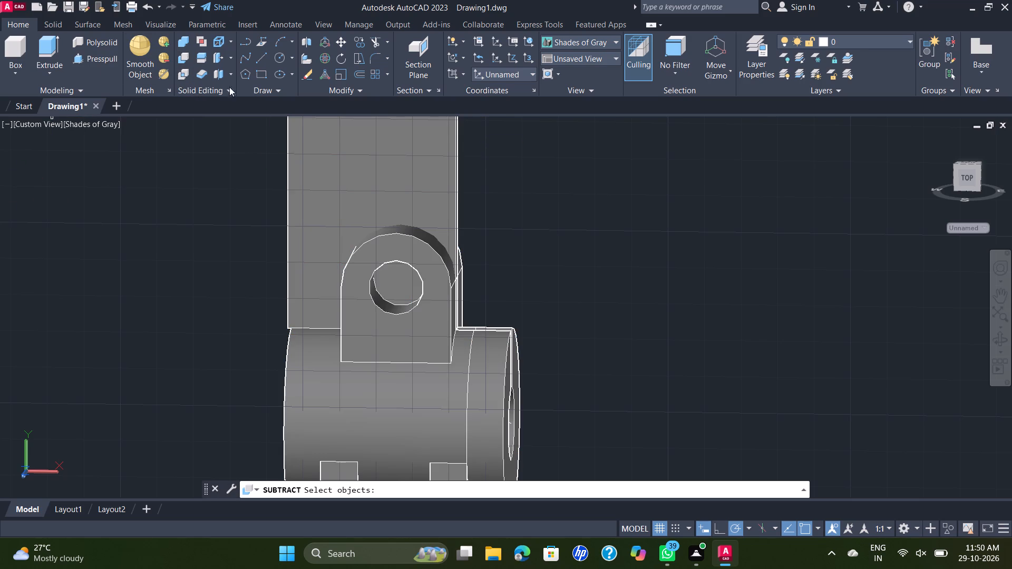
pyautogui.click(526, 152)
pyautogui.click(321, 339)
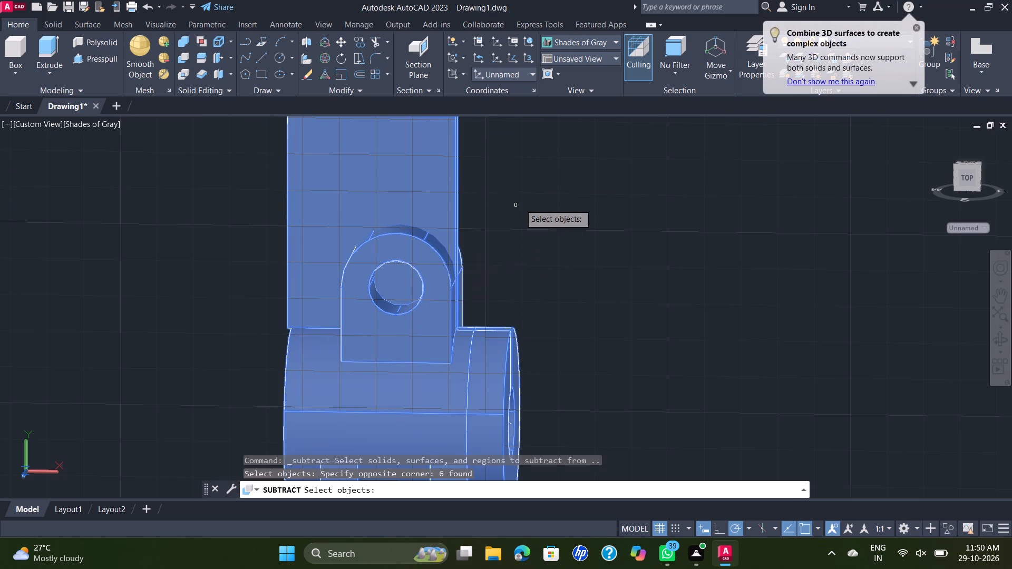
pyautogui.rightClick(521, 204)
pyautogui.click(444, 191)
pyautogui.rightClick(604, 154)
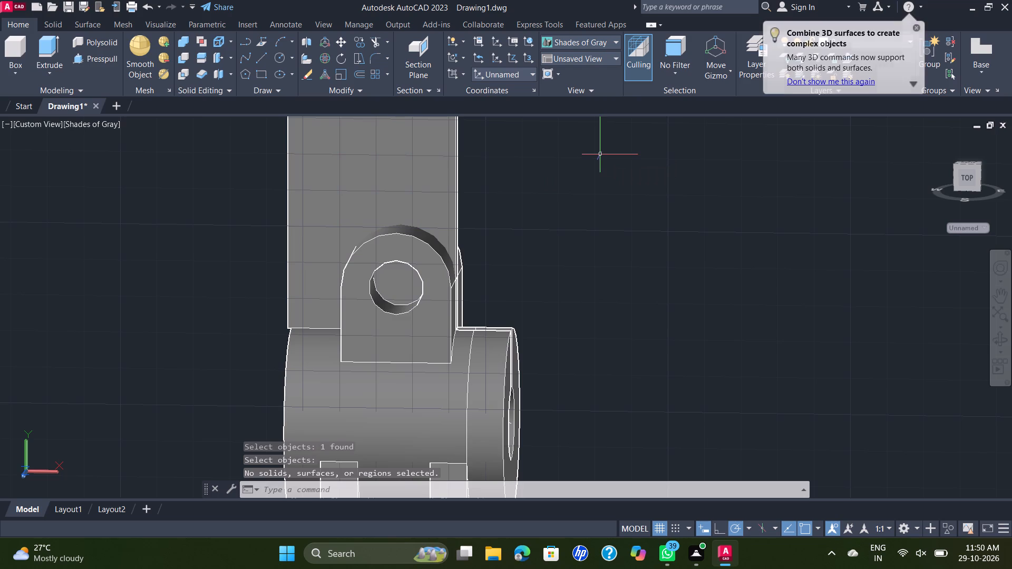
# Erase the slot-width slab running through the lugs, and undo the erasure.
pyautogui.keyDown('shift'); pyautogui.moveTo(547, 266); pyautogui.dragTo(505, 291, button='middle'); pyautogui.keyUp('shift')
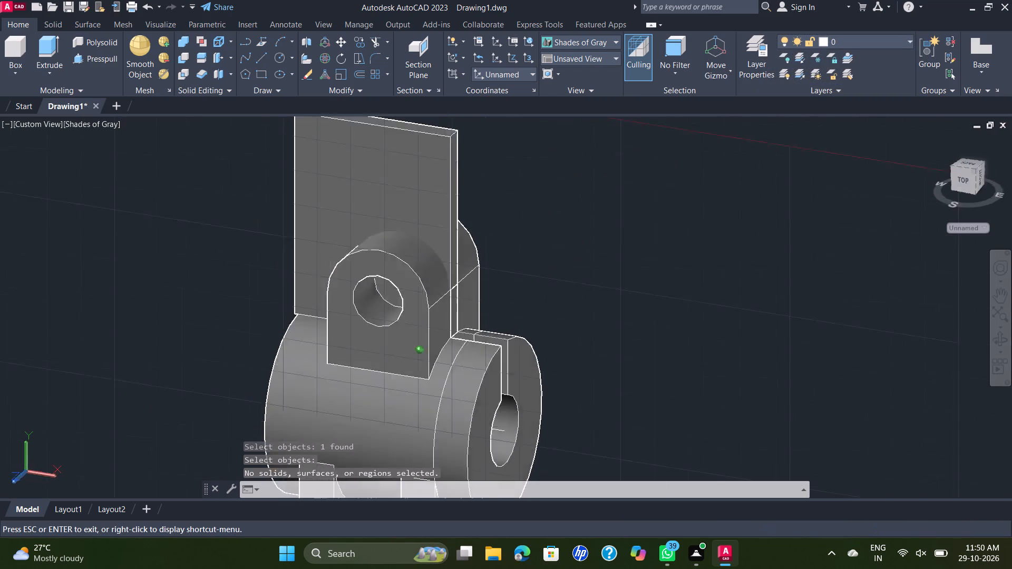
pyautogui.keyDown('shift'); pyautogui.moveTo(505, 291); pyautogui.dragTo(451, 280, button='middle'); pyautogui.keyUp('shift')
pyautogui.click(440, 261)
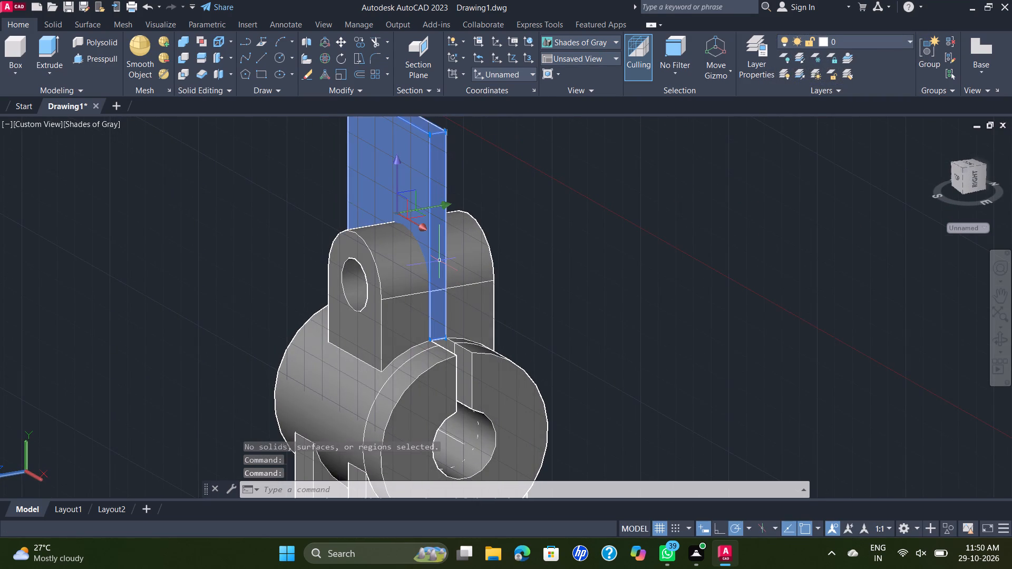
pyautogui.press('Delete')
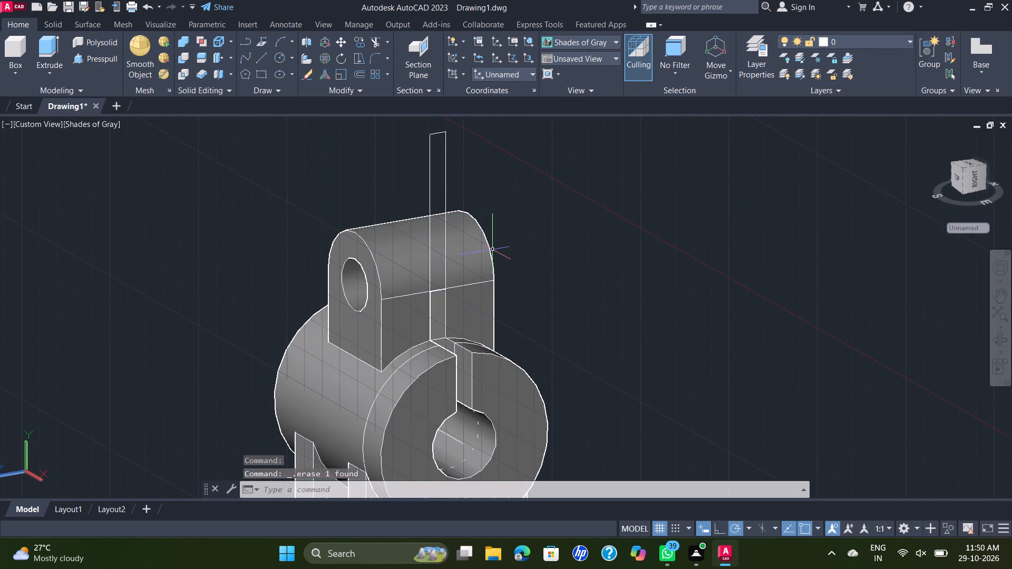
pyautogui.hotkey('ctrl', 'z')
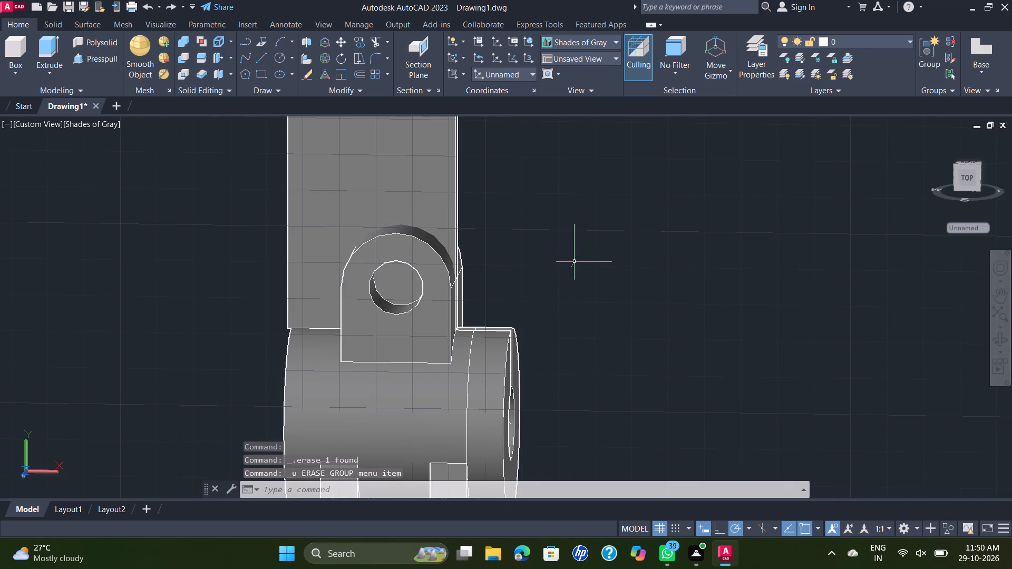
# Union the slot-width slab with the clamp body and its round-topped lugs.
pyautogui.keyDown('shift'); pyautogui.moveTo(568, 252); pyautogui.dragTo(459, 274, button='middle'); pyautogui.keyUp('shift')
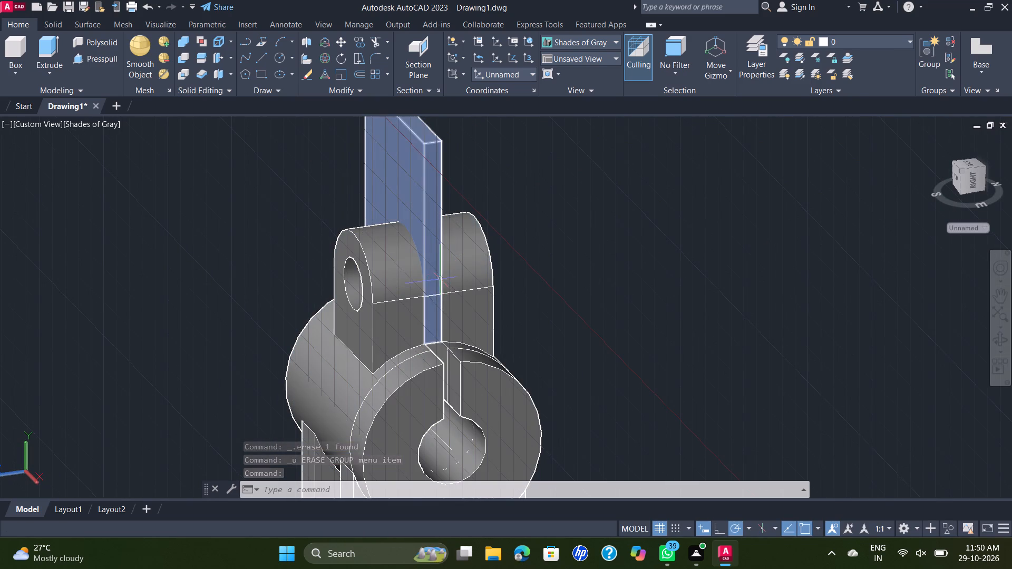
pyautogui.click(509, 221)
pyautogui.click(333, 307)
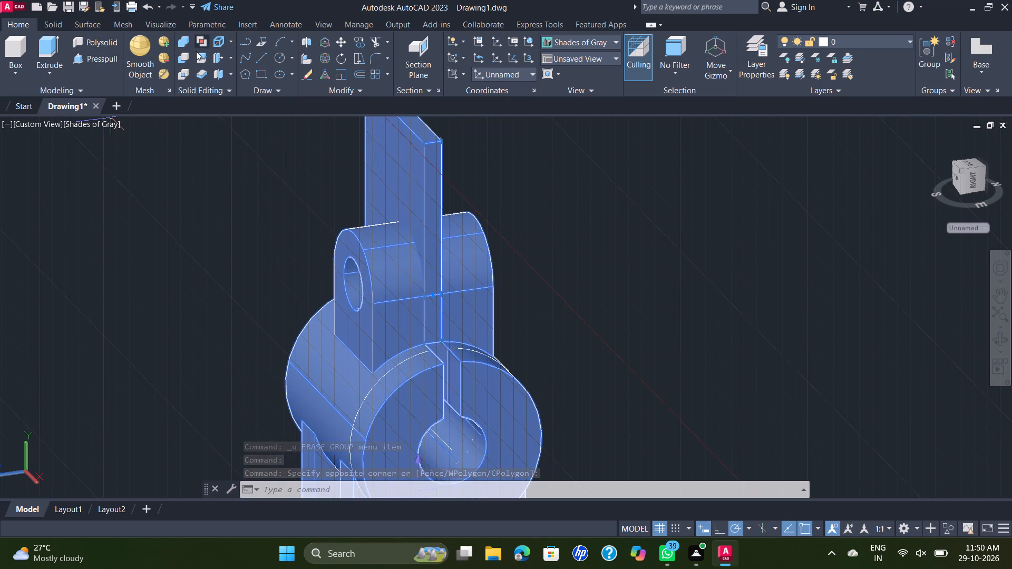
pyautogui.click(186, 41)
pyautogui.click(515, 165)
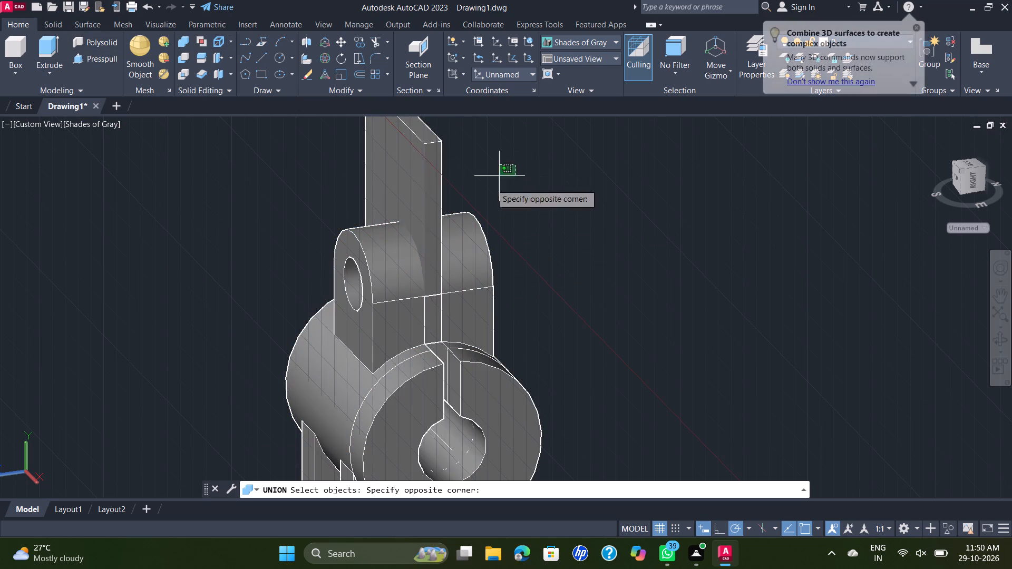
pyautogui.click(378, 267)
pyautogui.rightClick(516, 176)
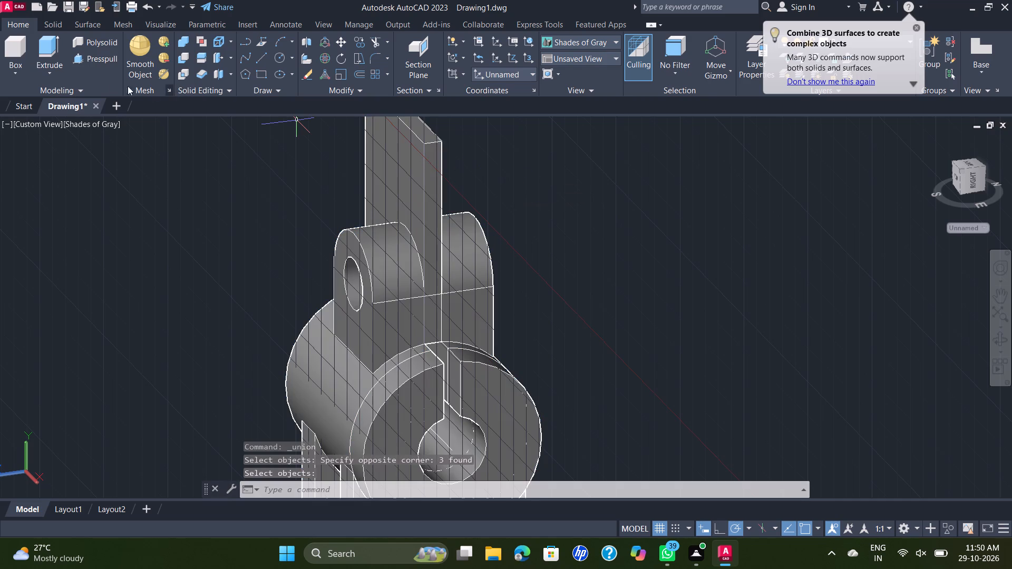
# Presspull the slab's end face about 47 units back through the lugs, along with both halves of the narrow flat face below it.
pyautogui.click(90, 55)
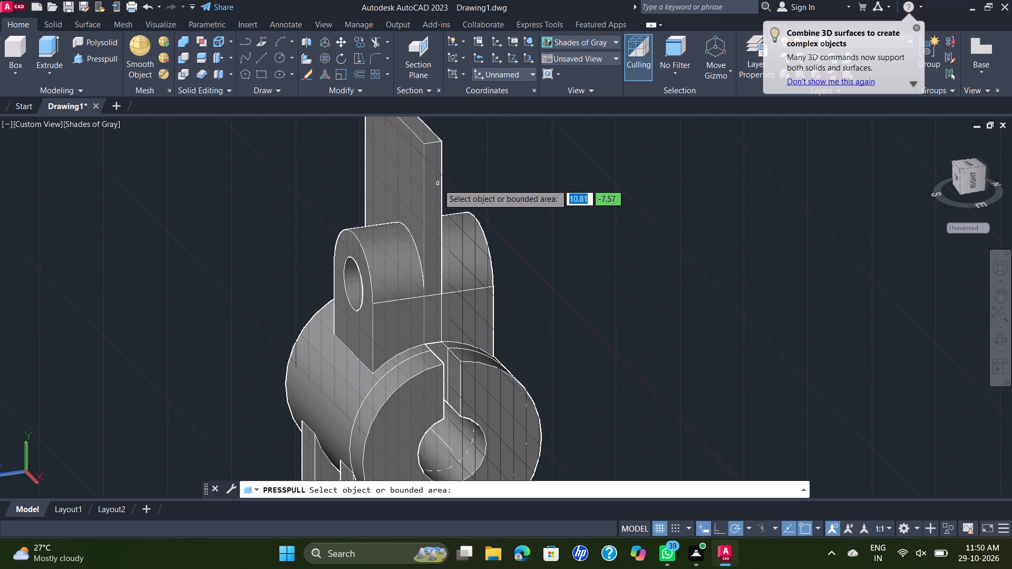
pyautogui.click(432, 155)
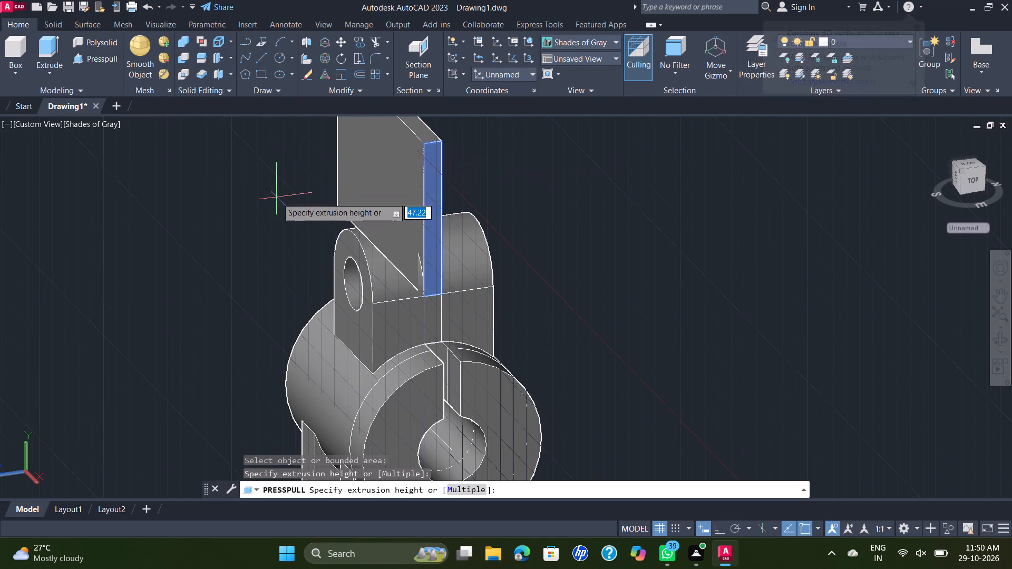
pyautogui.click(277, 198)
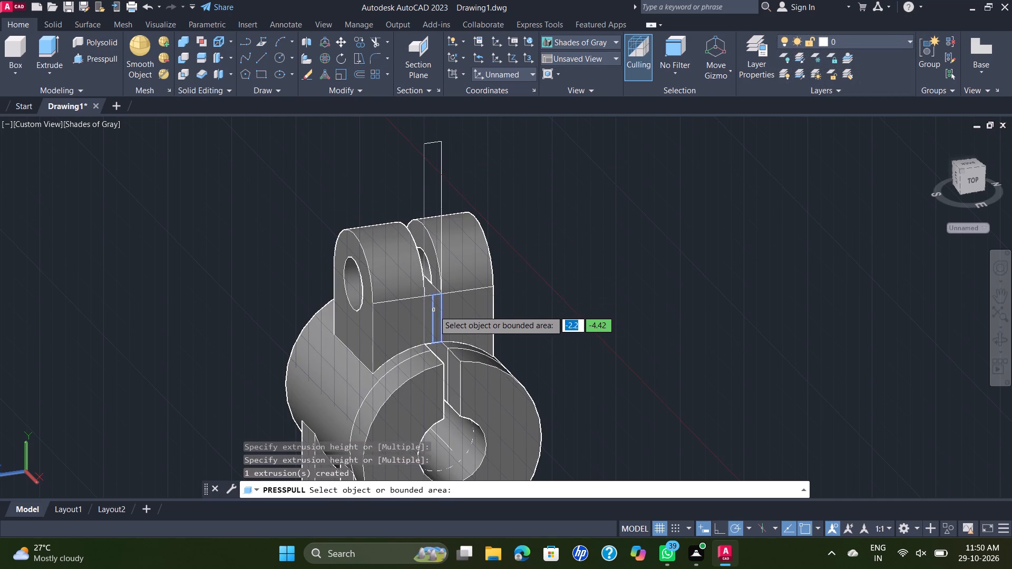
pyautogui.click(433, 310)
pyautogui.click(276, 249)
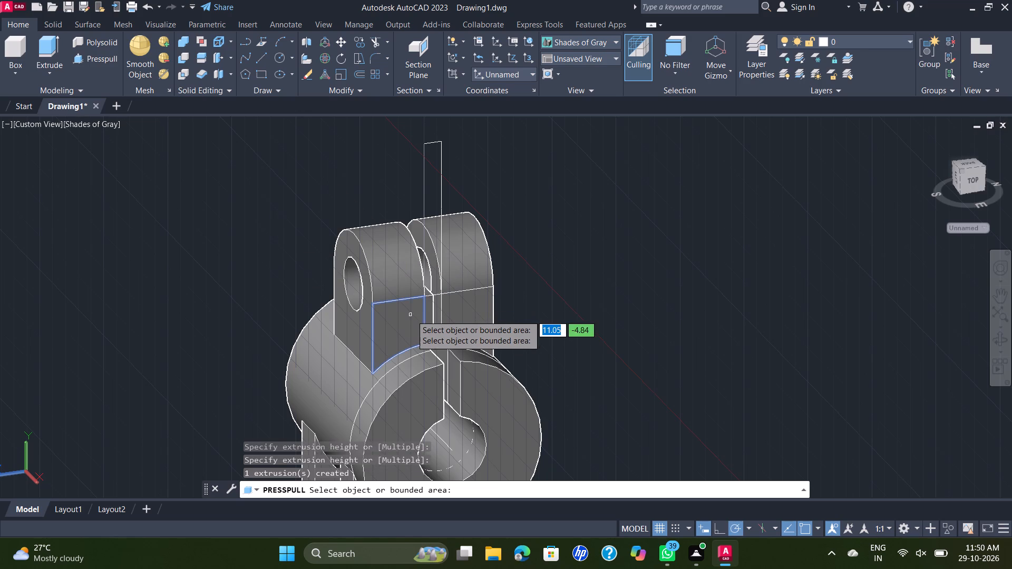
pyautogui.click(425, 316)
pyautogui.click(247, 237)
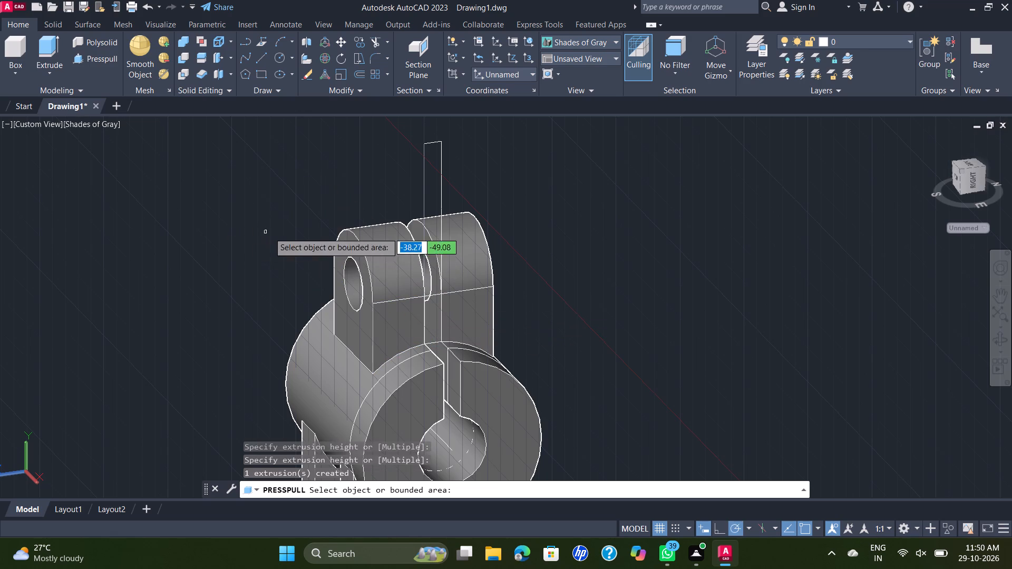
pyautogui.keyDown('shift'); pyautogui.moveTo(553, 280); pyautogui.dragTo(525, 253, button='middle'); pyautogui.keyUp('shift')
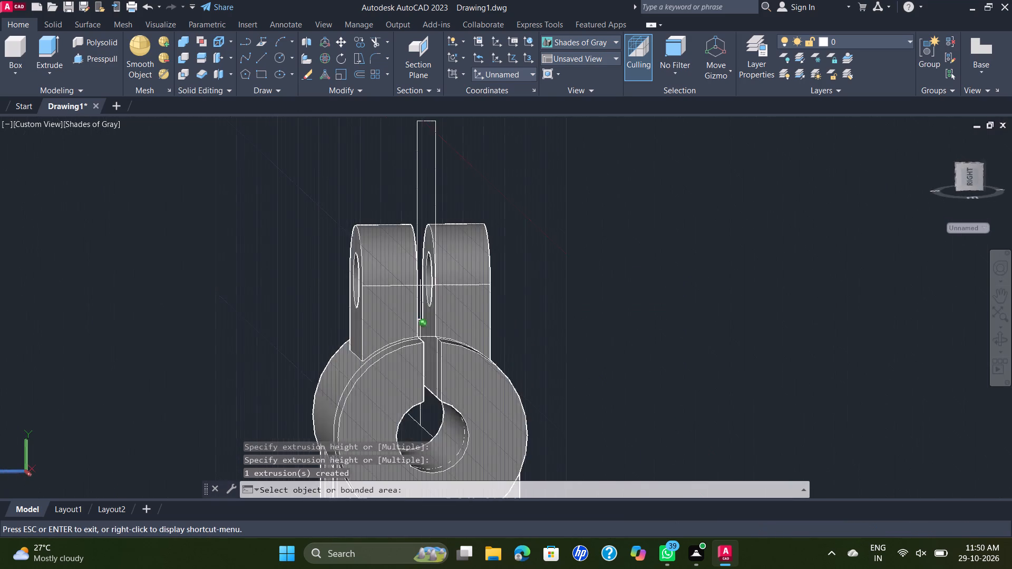
pyautogui.keyDown('shift'); pyautogui.moveTo(525, 253); pyautogui.dragTo(573, 273, button='middle'); pyautogui.keyUp('shift')
pyautogui.press('Escape')
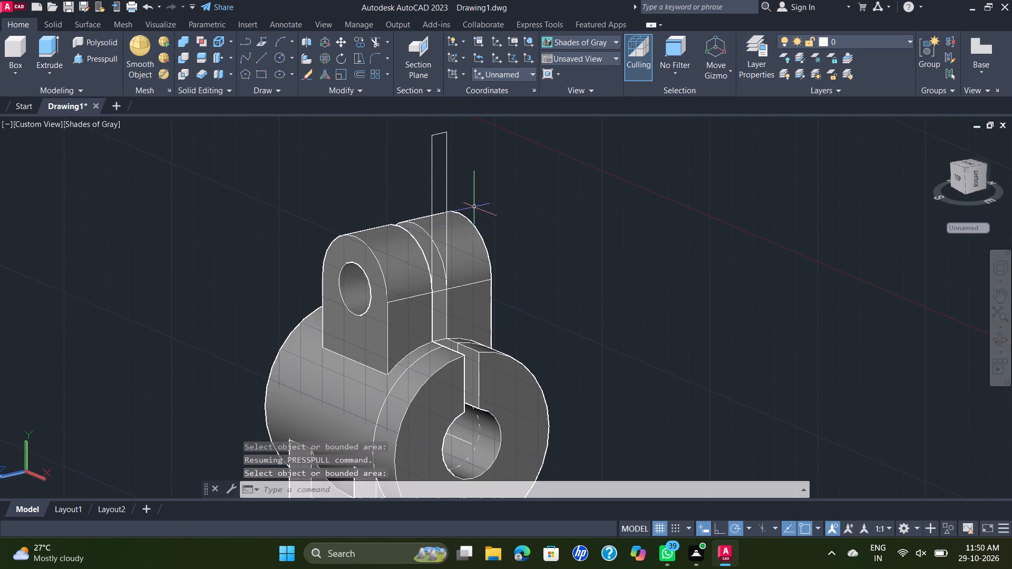
# Erase the leftover slot-width profile outline standing above the lugs.
pyautogui.scroll(-2, 516, 269)
pyautogui.scroll(2, 580, 294)
pyautogui.scroll(-3, 478, 333)
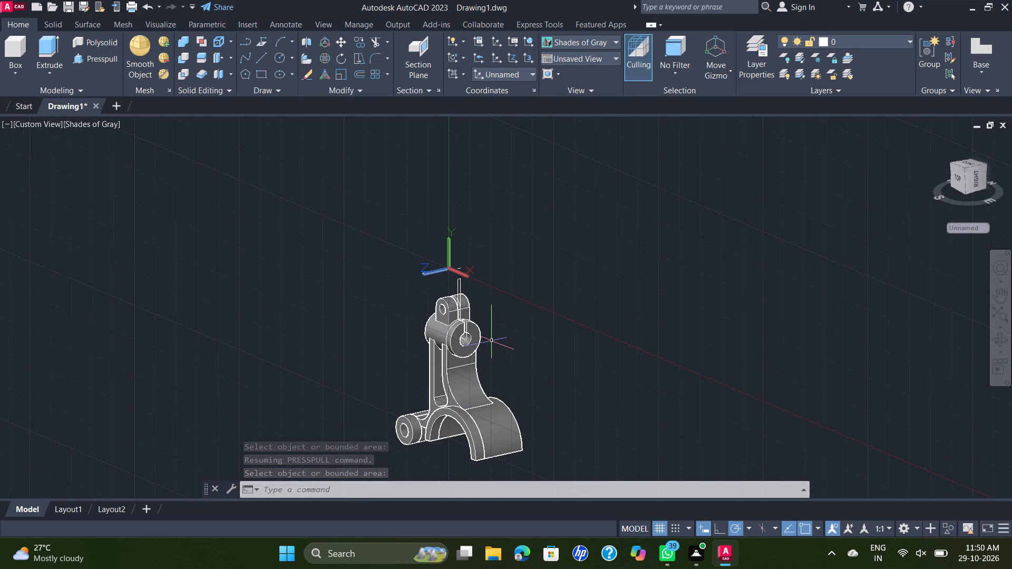
pyautogui.scroll(2, 492, 341)
pyautogui.click(439, 214)
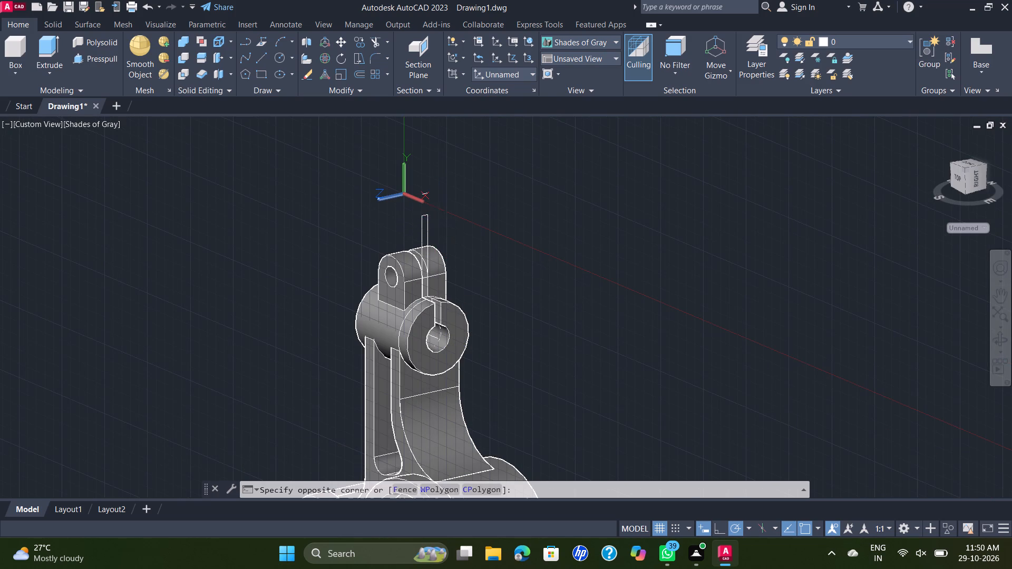
pyautogui.click(412, 219)
pyautogui.press('Delete')
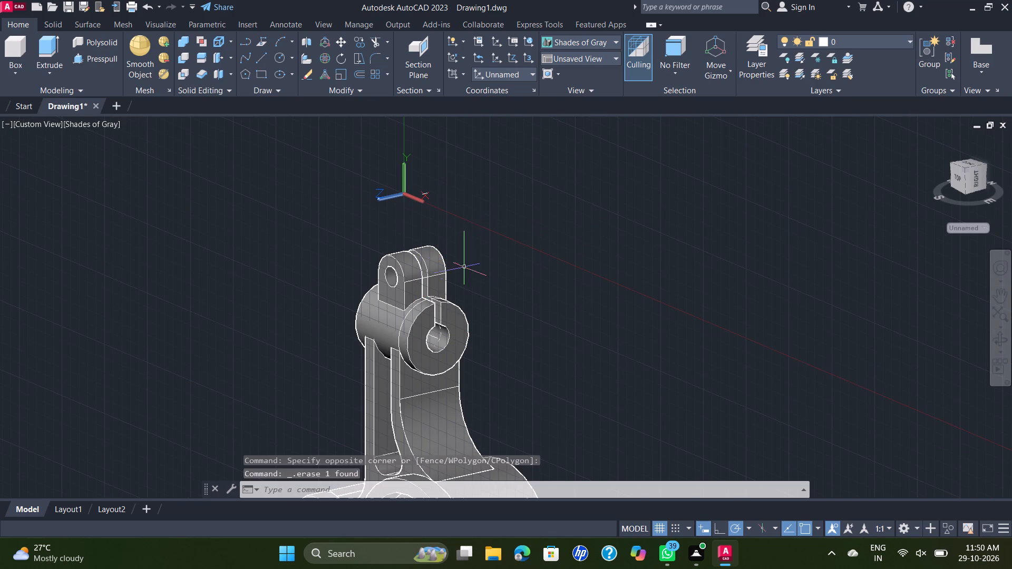
# Switch to the SE Isometric view and examine the whole part.
pyautogui.click(46, 125)
pyautogui.click(97, 259)
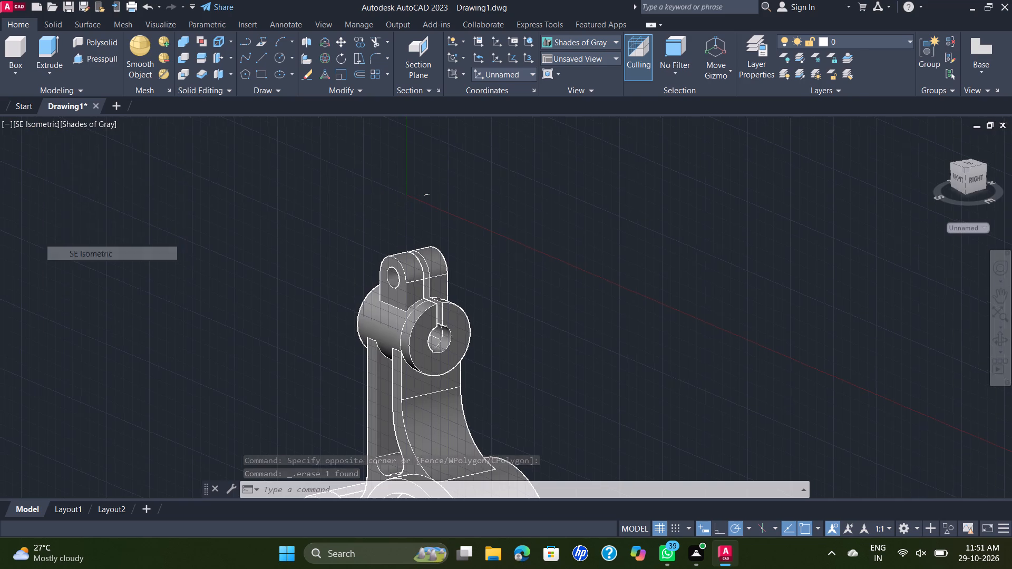
pyautogui.moveTo(580, 294); pyautogui.dragTo(453, 235, button='middle')
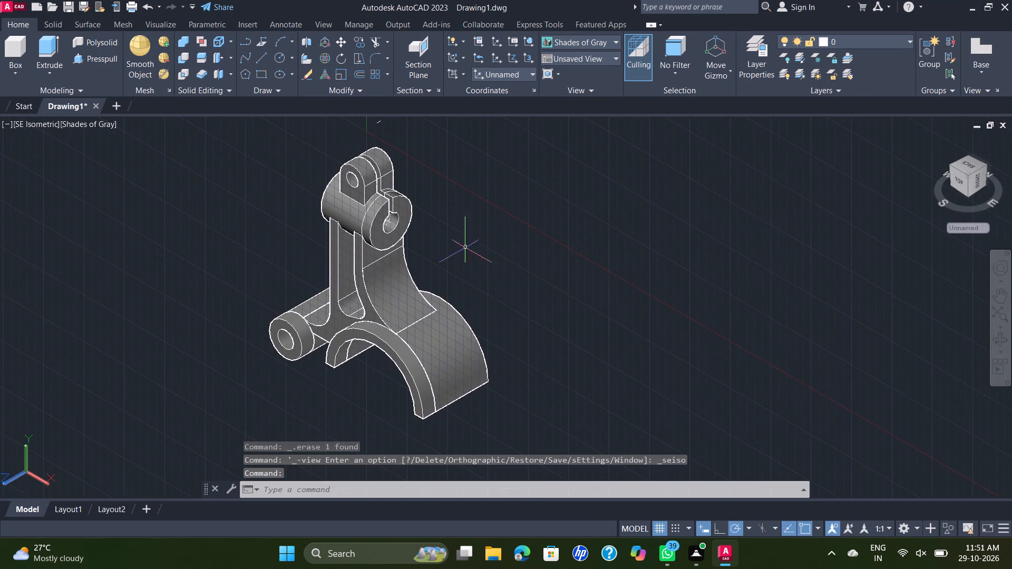
pyautogui.scroll(1, 489, 273)
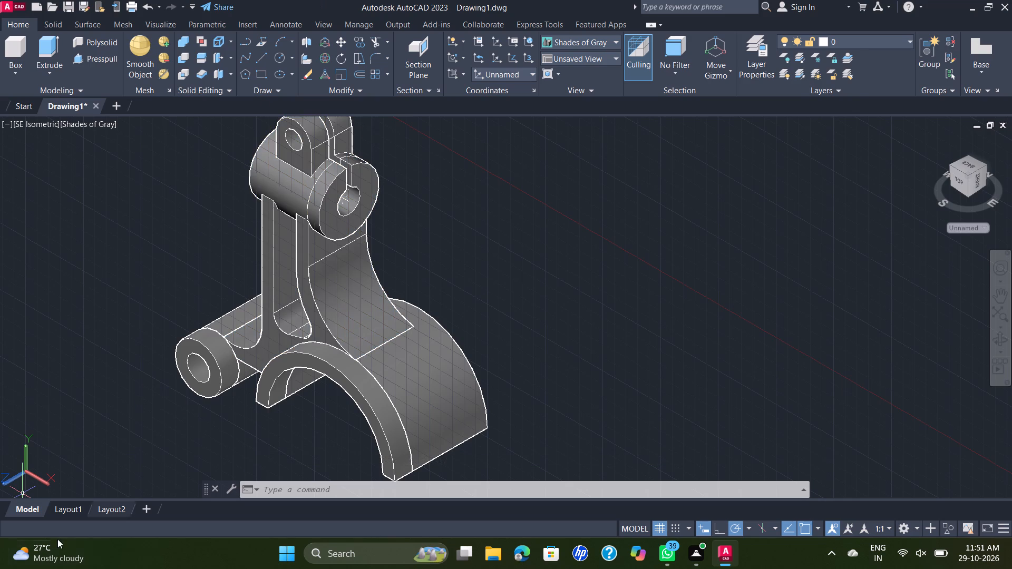
pyautogui.scroll(-3, 275, 254)
pyautogui.moveTo(319, 272); pyautogui.dragTo(386, 302, button='middle')
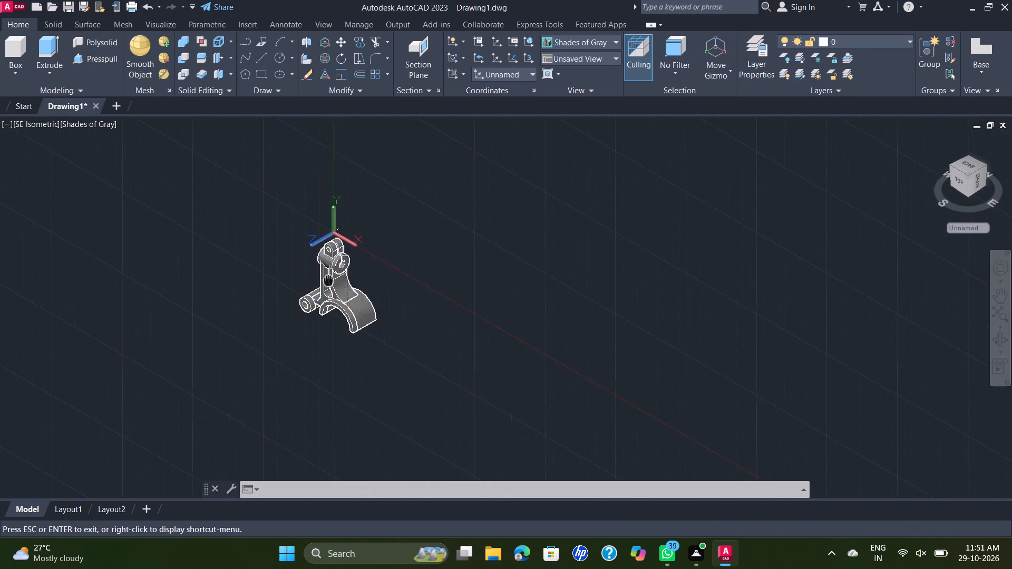
pyautogui.moveTo(386, 302); pyautogui.dragTo(444, 319, button='middle')
pyautogui.scroll(3, 444, 317)
pyautogui.moveTo(472, 340); pyautogui.dragTo(474, 305, button='middle')
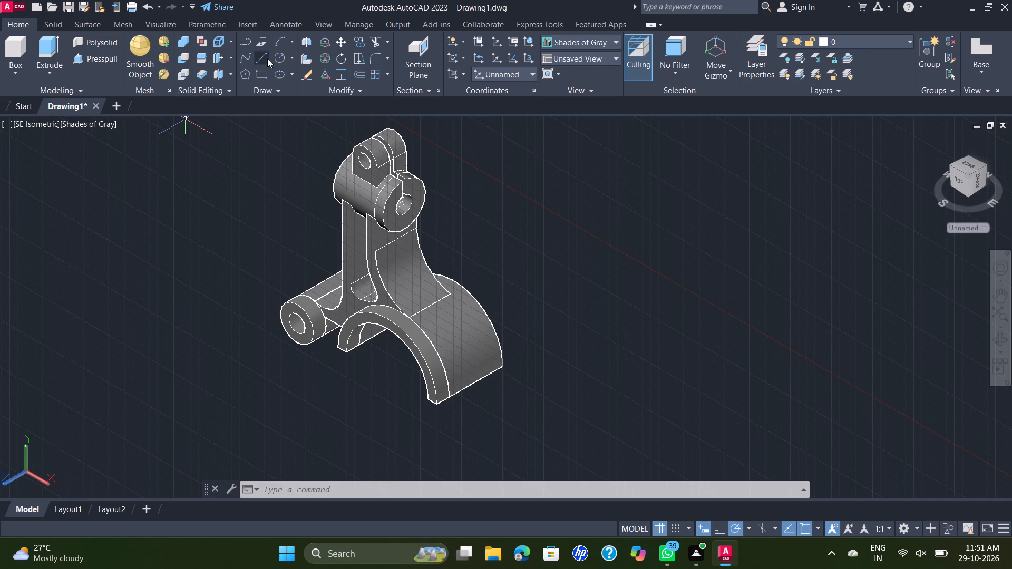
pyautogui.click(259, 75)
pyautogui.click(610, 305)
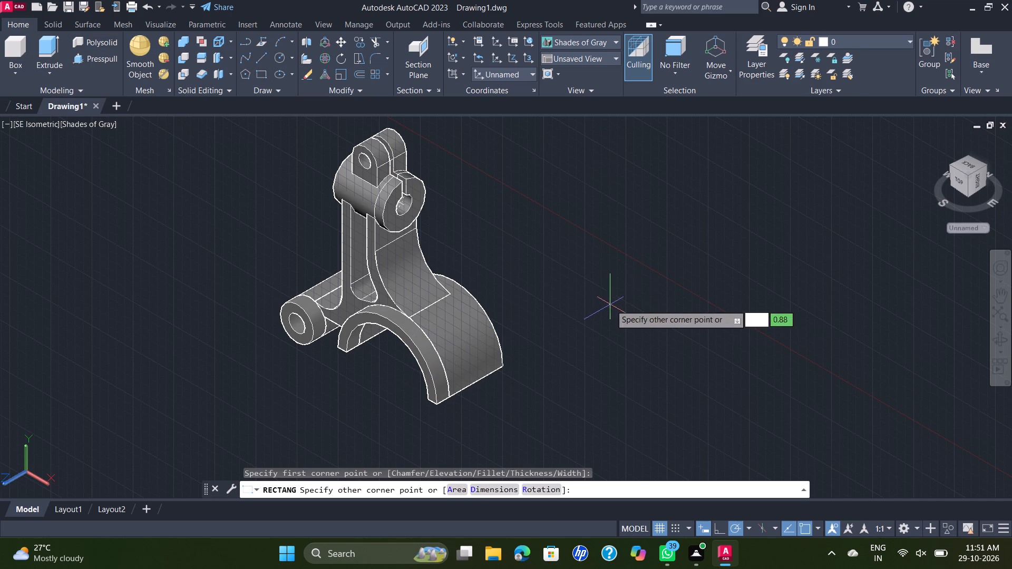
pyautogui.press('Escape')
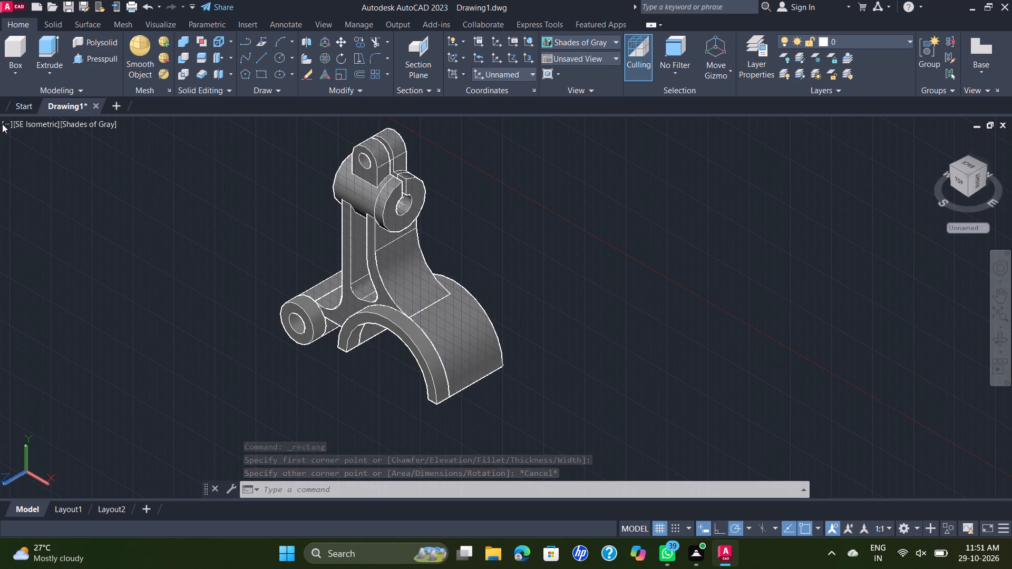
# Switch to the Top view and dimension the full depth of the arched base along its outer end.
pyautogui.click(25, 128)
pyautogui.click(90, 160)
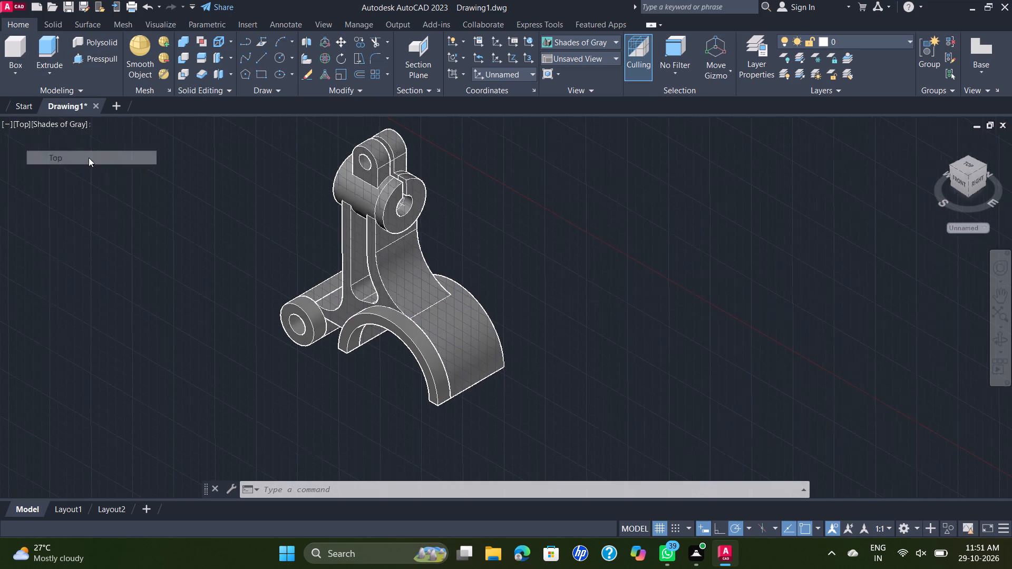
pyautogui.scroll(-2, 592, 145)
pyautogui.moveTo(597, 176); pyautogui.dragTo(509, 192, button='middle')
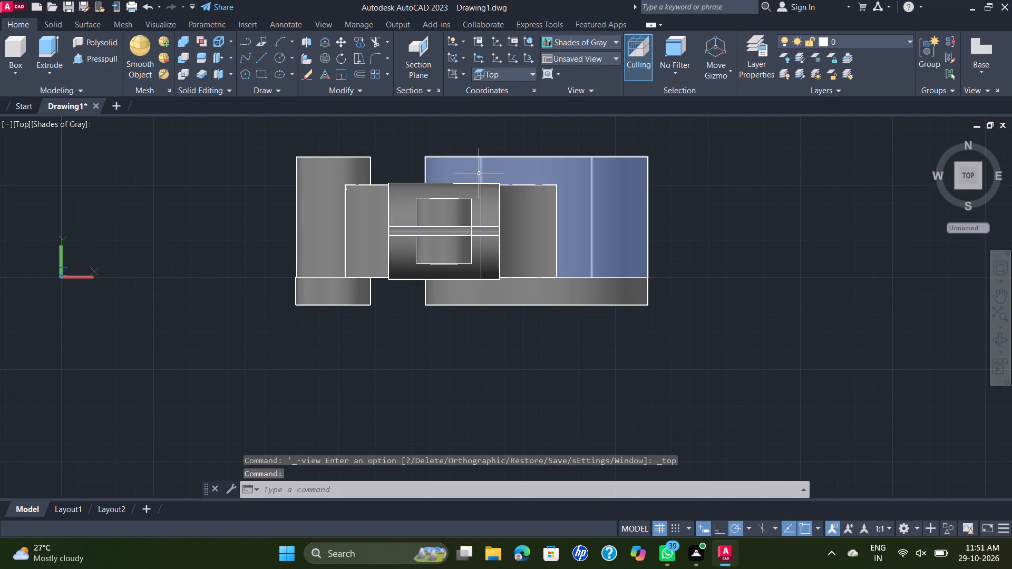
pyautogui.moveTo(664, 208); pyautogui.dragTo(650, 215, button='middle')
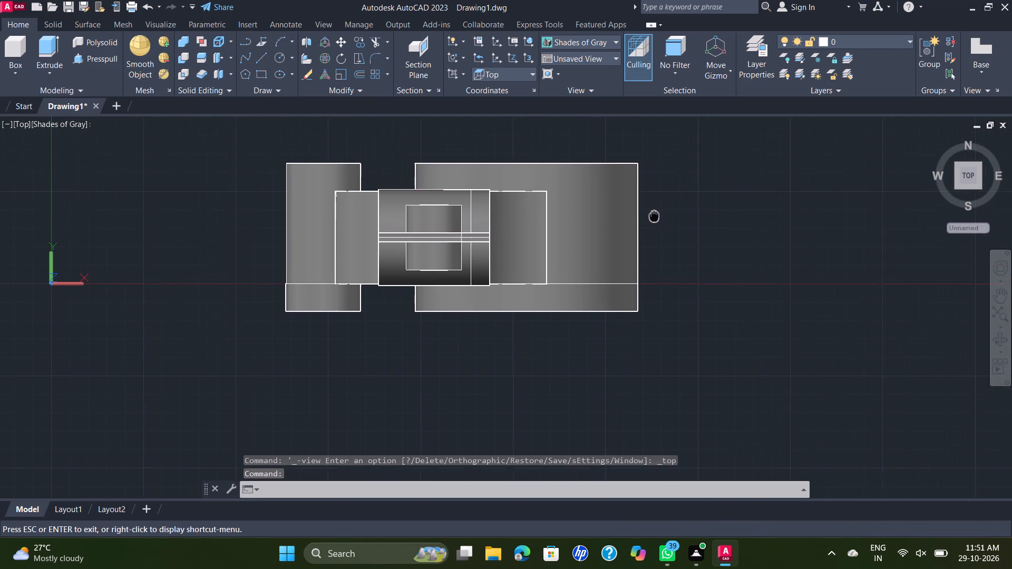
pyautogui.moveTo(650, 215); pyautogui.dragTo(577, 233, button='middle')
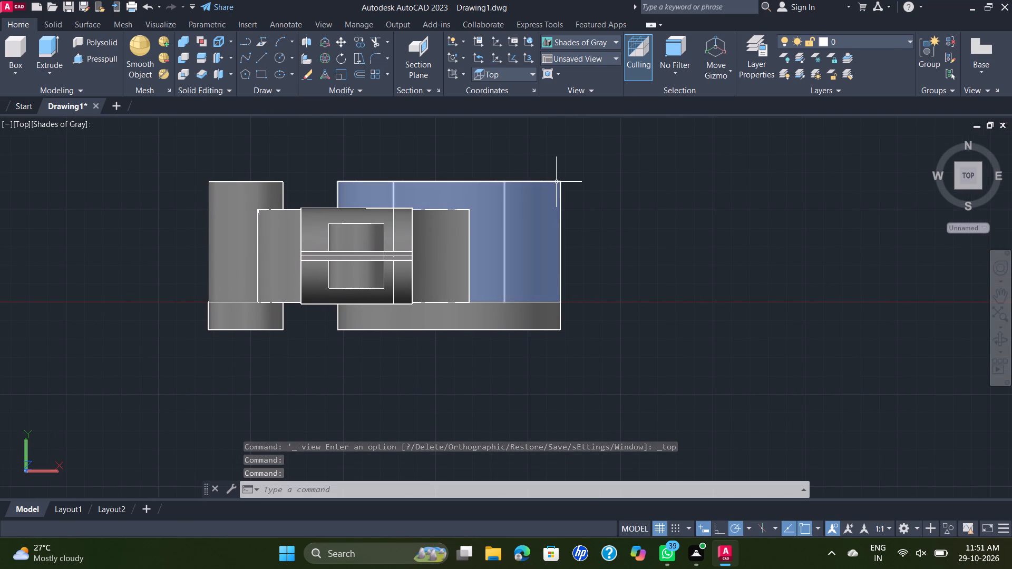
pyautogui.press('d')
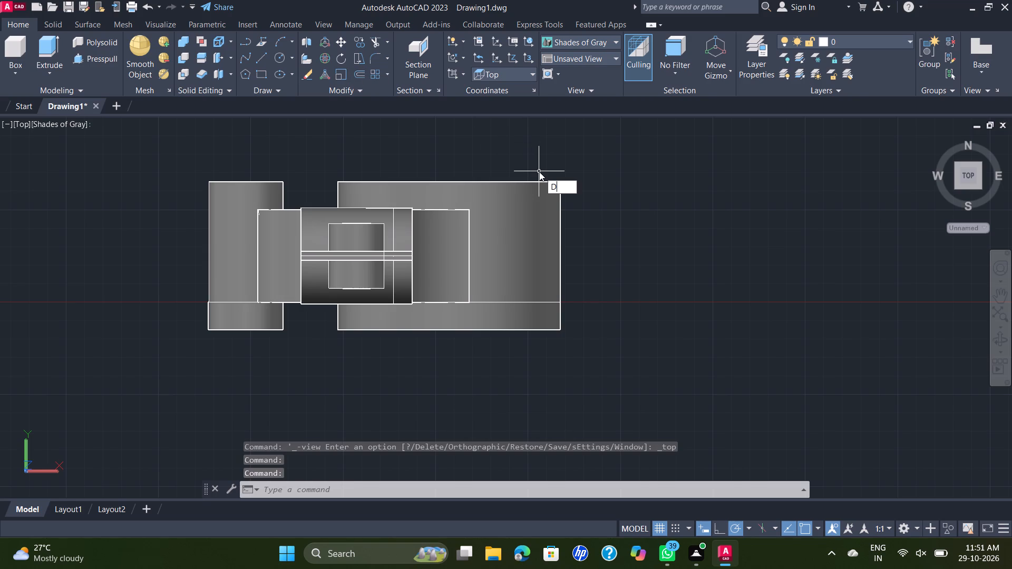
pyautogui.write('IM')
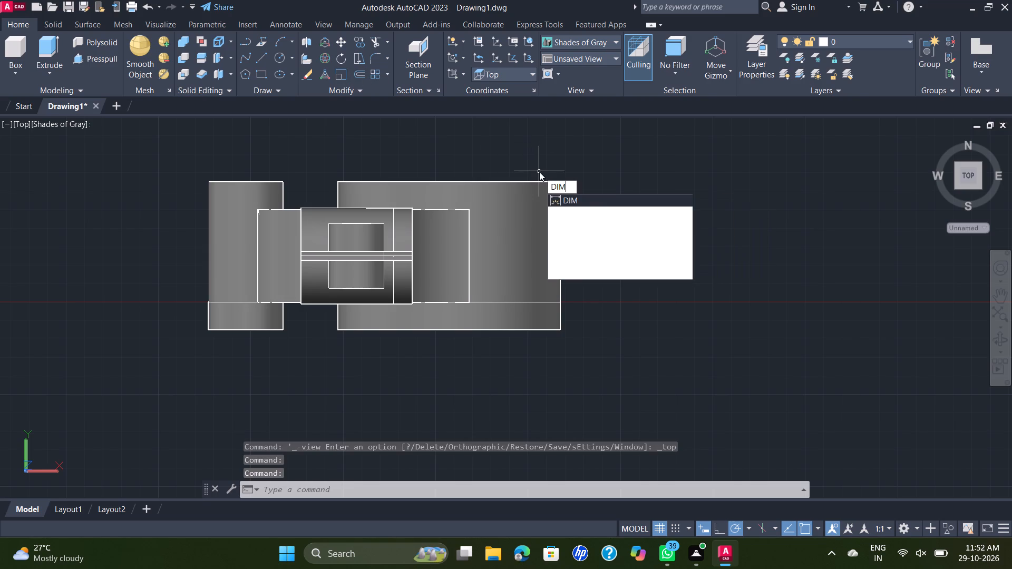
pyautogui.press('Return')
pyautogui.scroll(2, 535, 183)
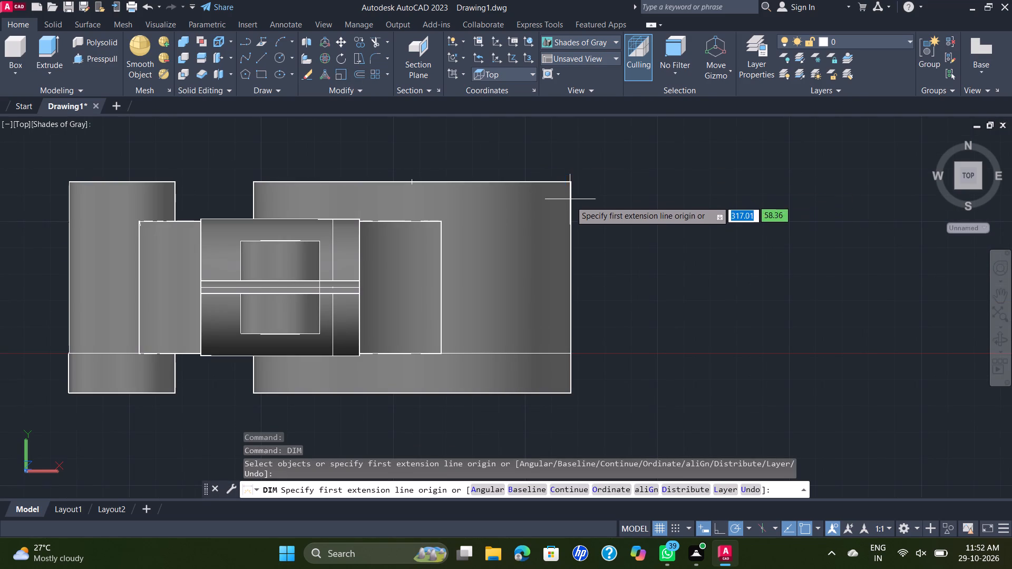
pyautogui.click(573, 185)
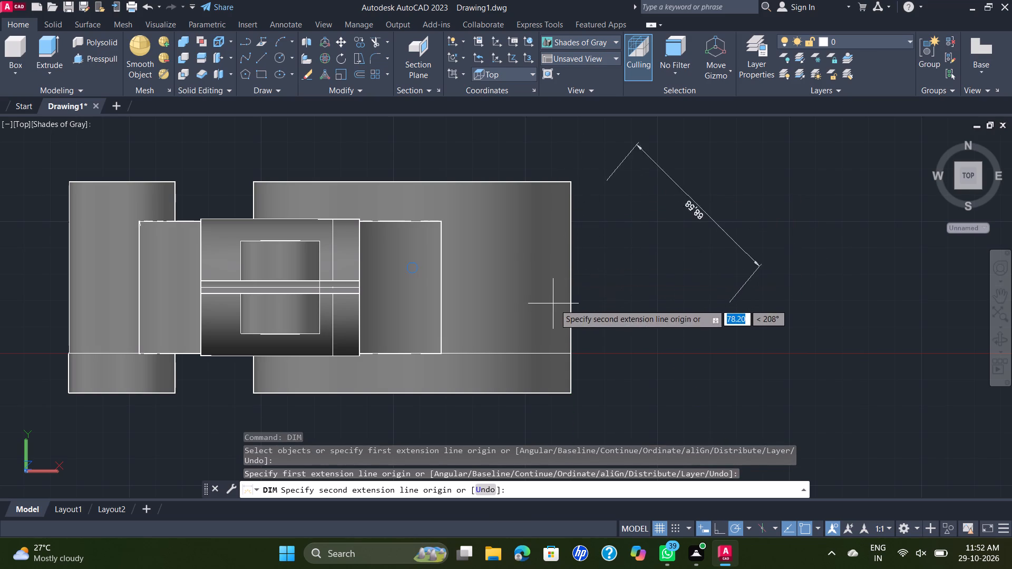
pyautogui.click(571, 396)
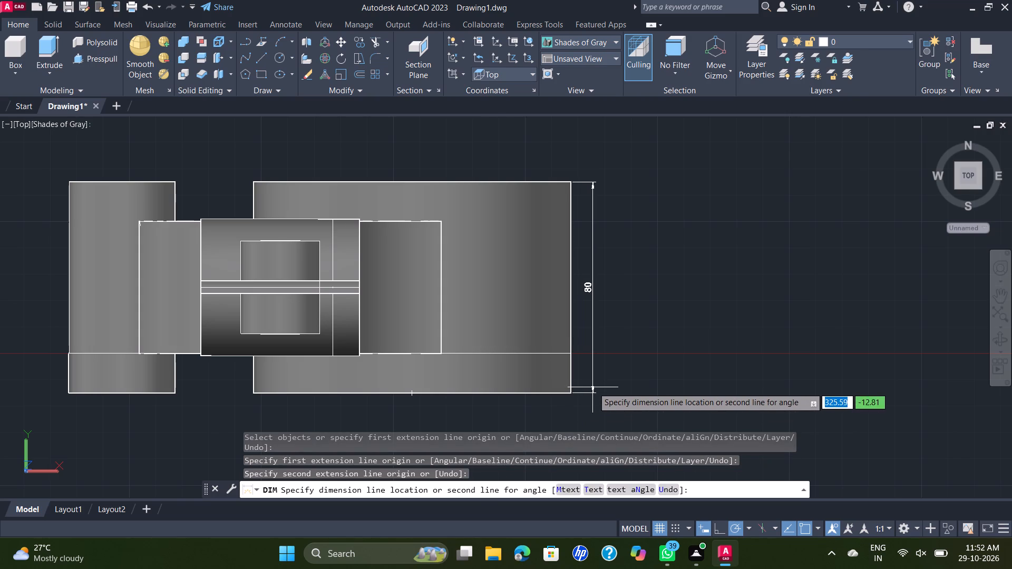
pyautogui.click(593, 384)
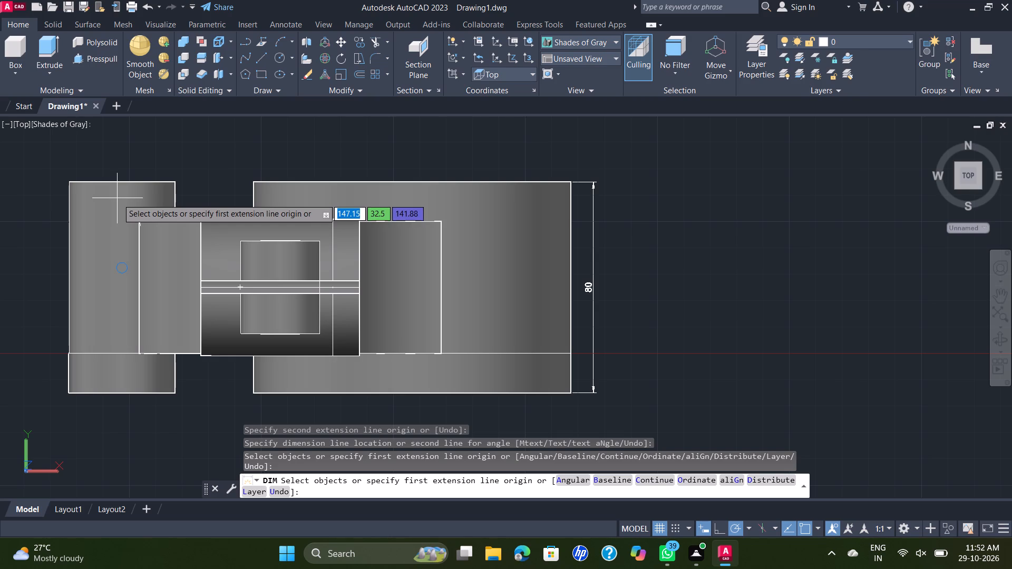
# Measure the depths of the side boss, the web and the clamp cylinder with trial dimensions, without placing them.
pyautogui.click(70, 182)
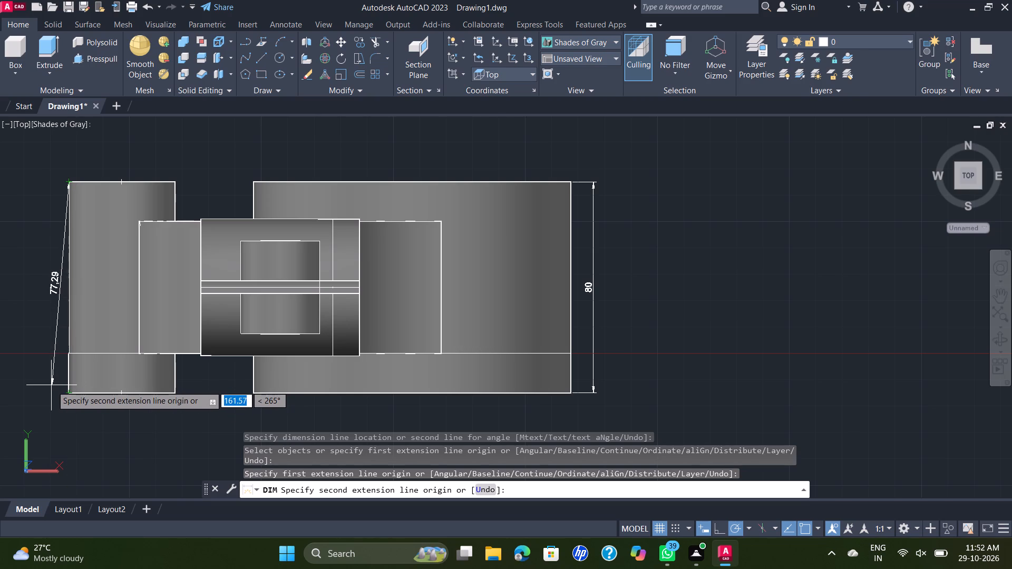
pyautogui.press('Escape')
pyautogui.press('space')
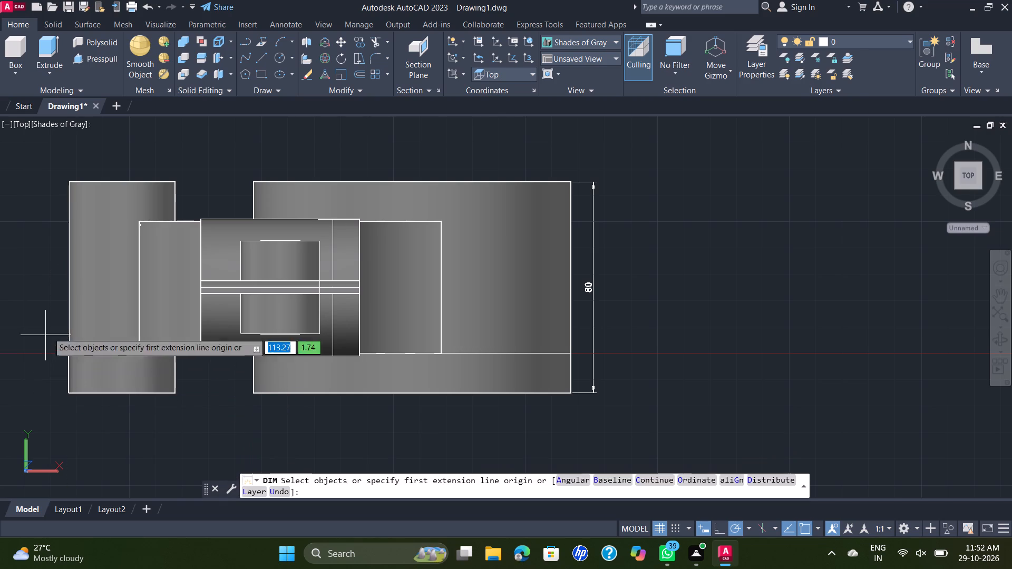
pyautogui.click(141, 222)
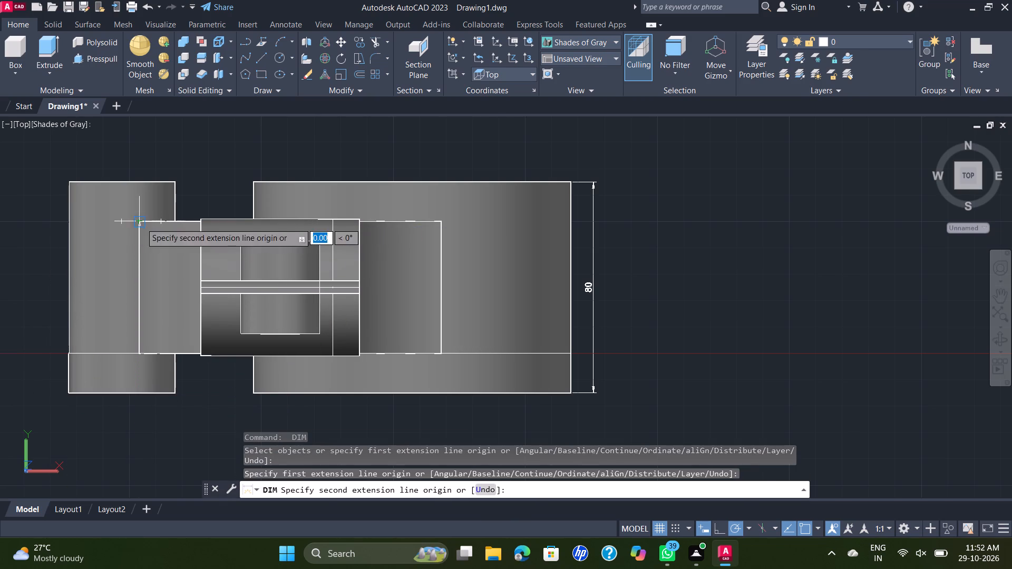
pyautogui.click(139, 353)
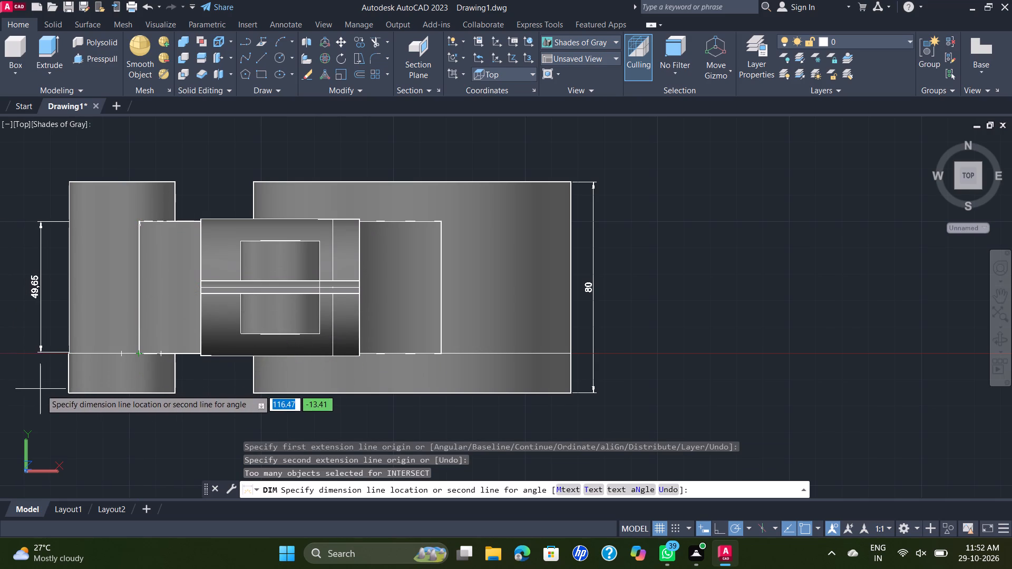
pyautogui.press('Escape')
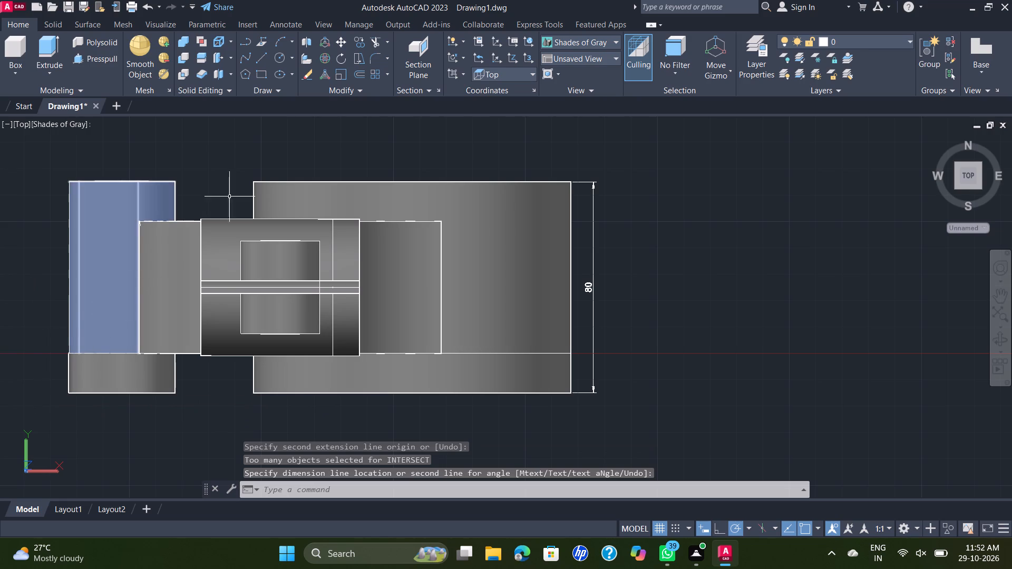
pyautogui.press('space')
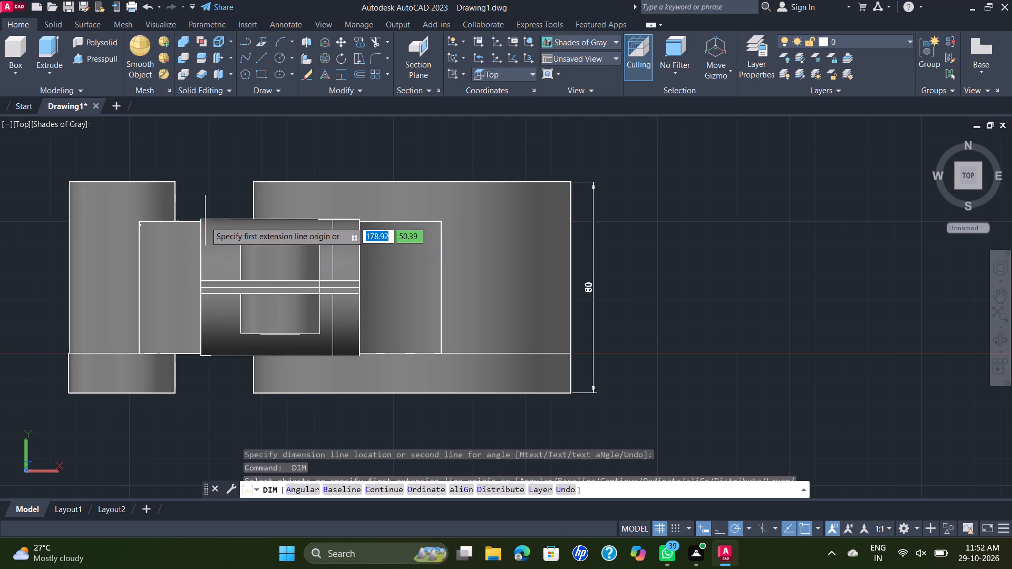
pyautogui.scroll(1, 203, 225)
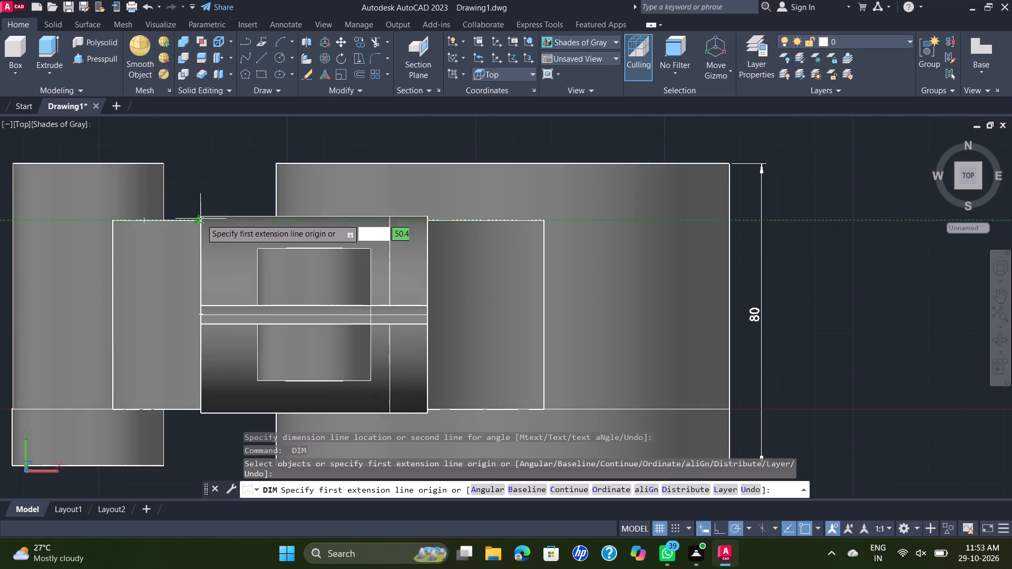
pyautogui.click(202, 217)
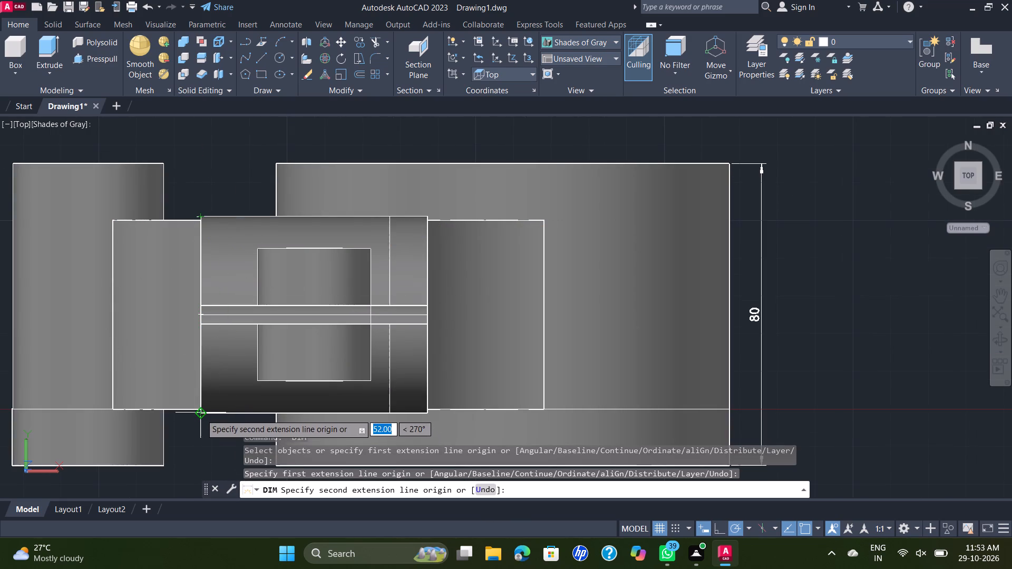
pyautogui.click(200, 414)
pyautogui.scroll(-3, 171, 413)
pyautogui.scroll(2, 90, 398)
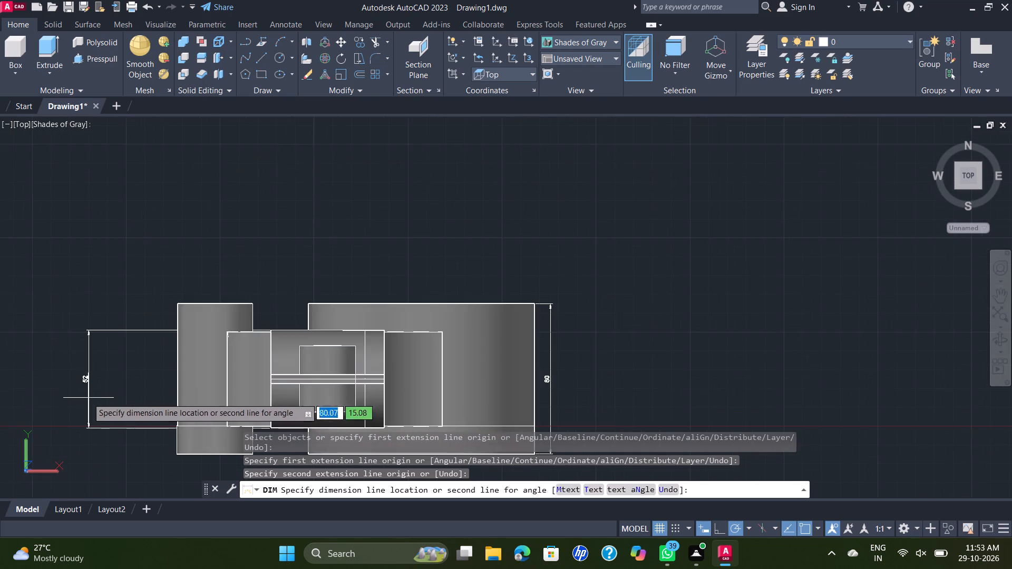
pyautogui.scroll(3, 76, 381)
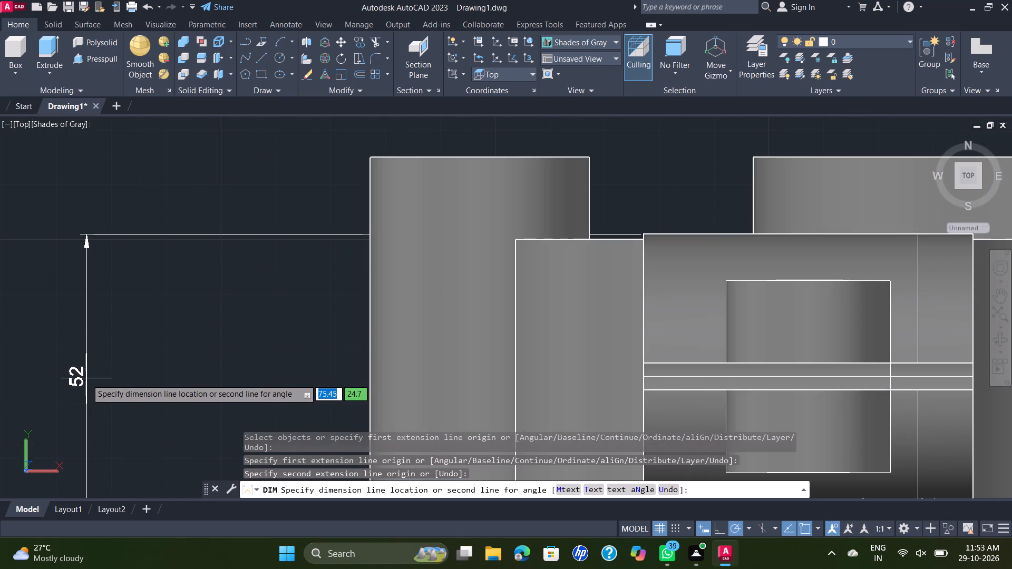
pyautogui.press('Escape')
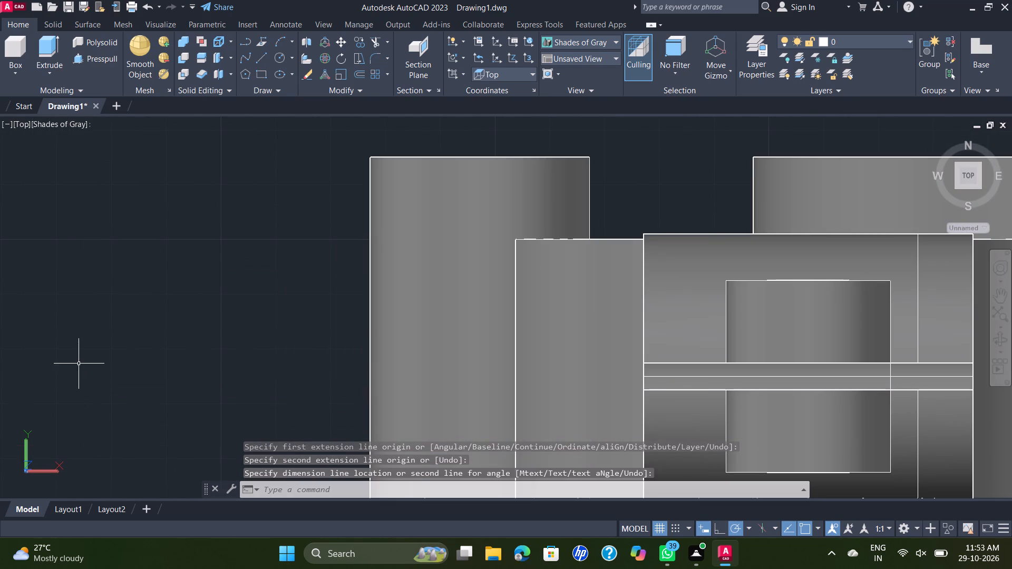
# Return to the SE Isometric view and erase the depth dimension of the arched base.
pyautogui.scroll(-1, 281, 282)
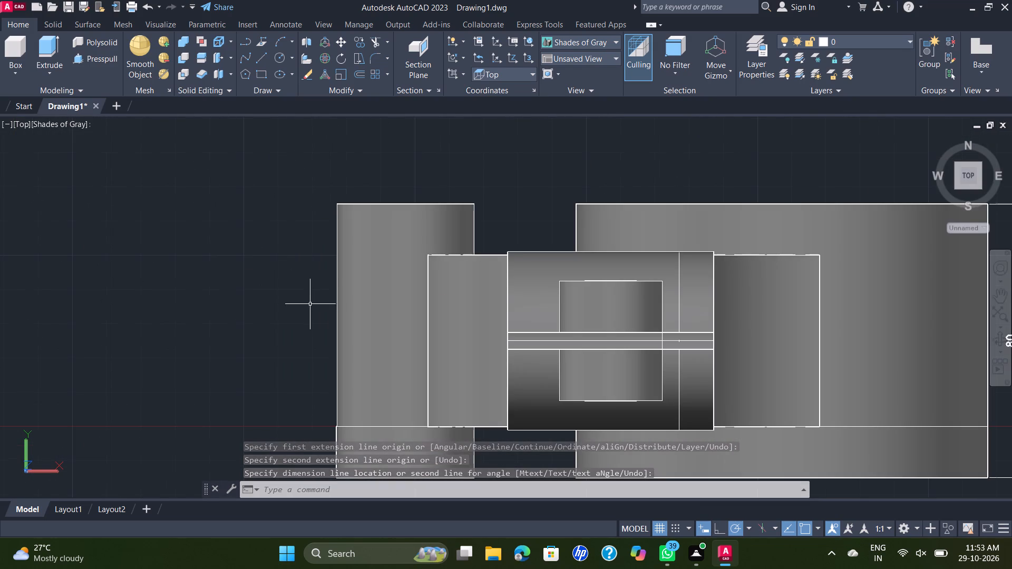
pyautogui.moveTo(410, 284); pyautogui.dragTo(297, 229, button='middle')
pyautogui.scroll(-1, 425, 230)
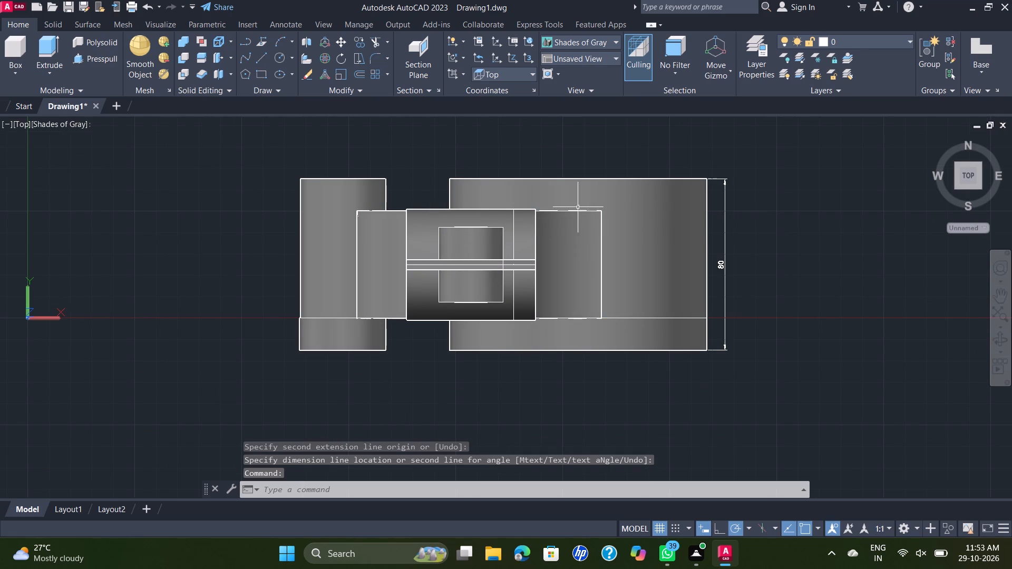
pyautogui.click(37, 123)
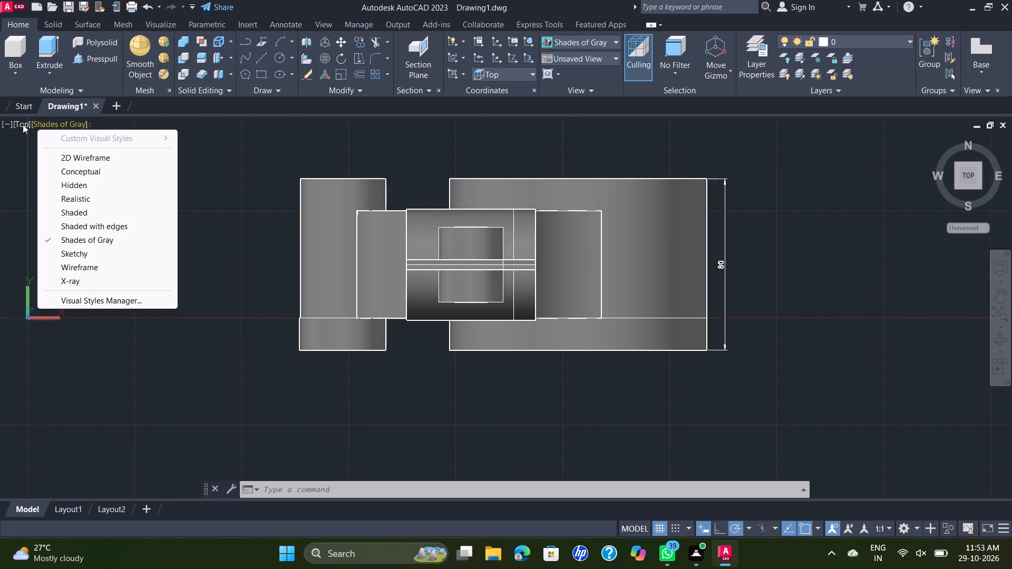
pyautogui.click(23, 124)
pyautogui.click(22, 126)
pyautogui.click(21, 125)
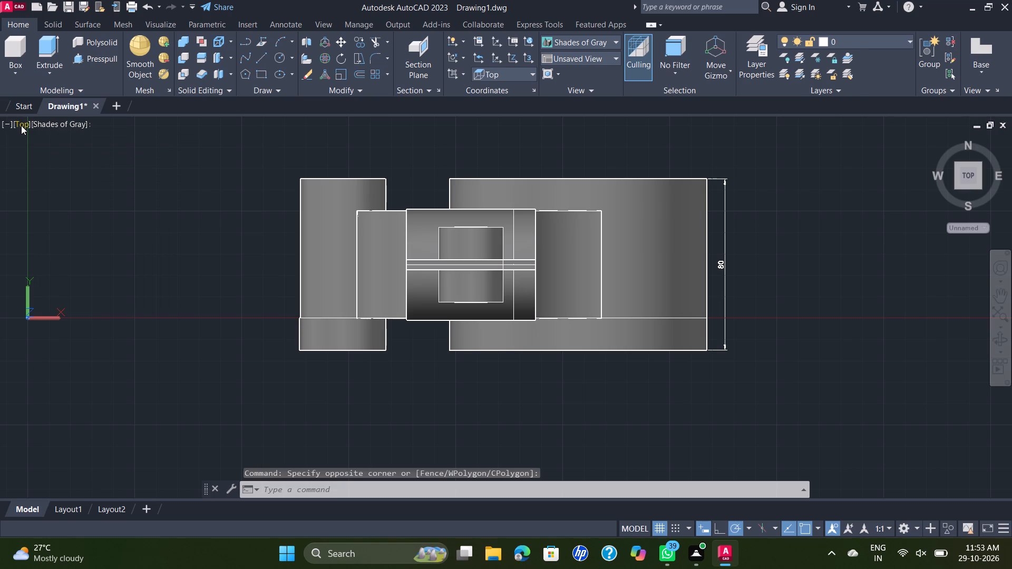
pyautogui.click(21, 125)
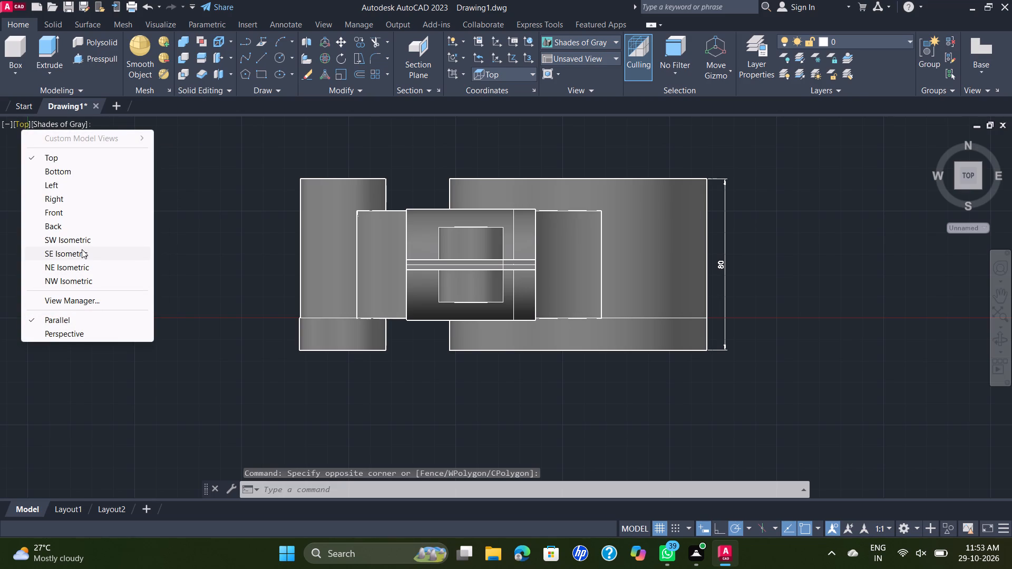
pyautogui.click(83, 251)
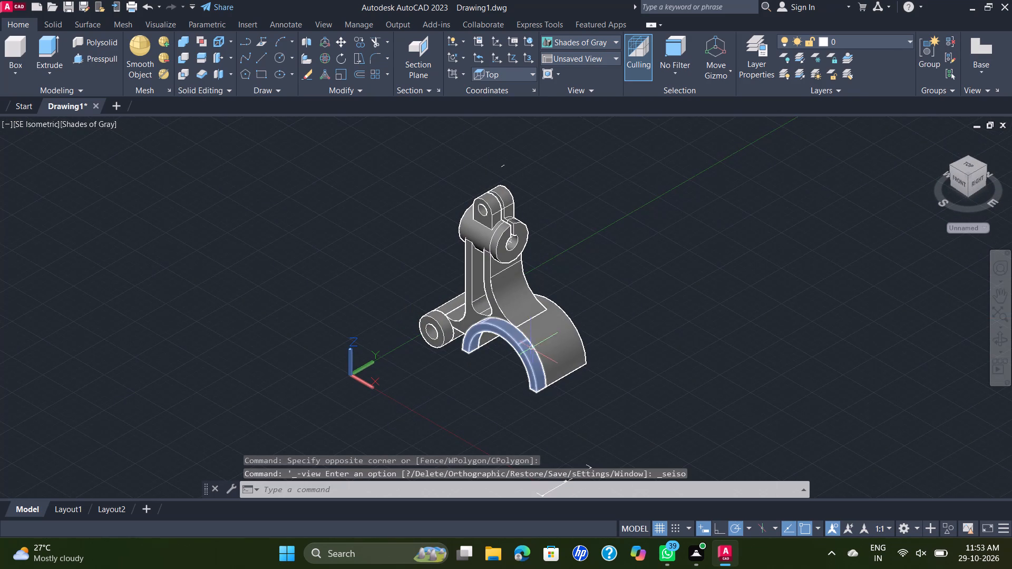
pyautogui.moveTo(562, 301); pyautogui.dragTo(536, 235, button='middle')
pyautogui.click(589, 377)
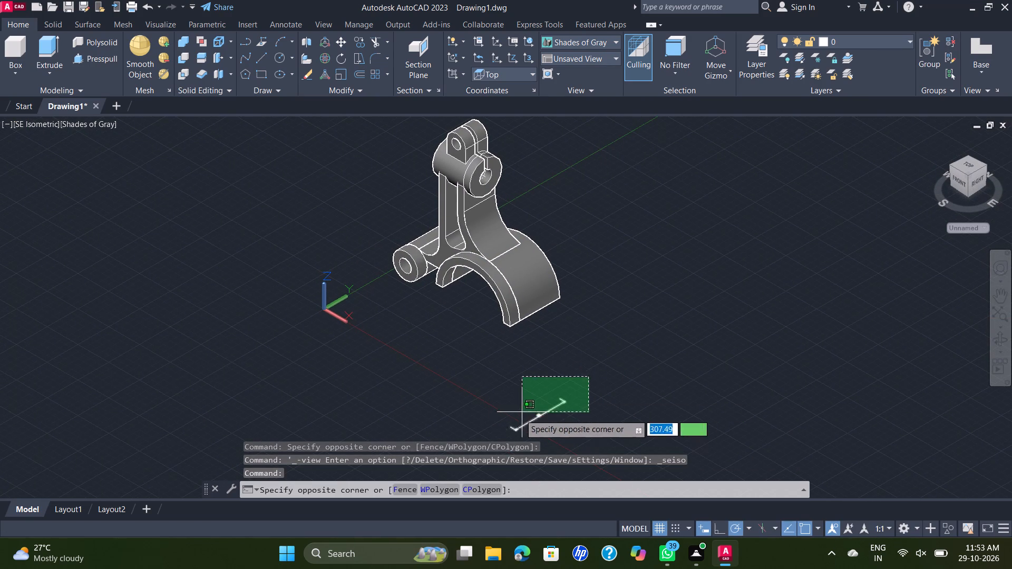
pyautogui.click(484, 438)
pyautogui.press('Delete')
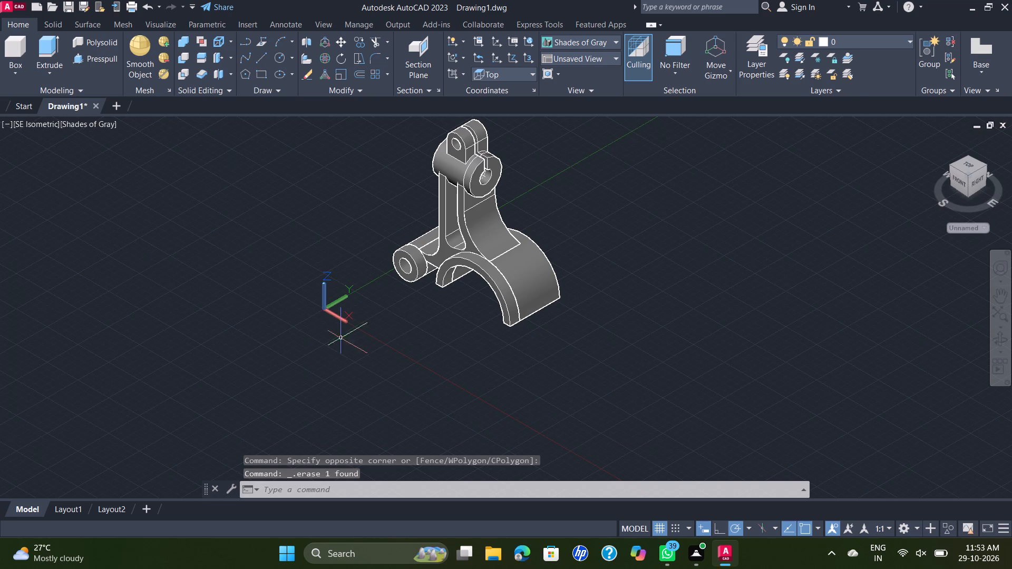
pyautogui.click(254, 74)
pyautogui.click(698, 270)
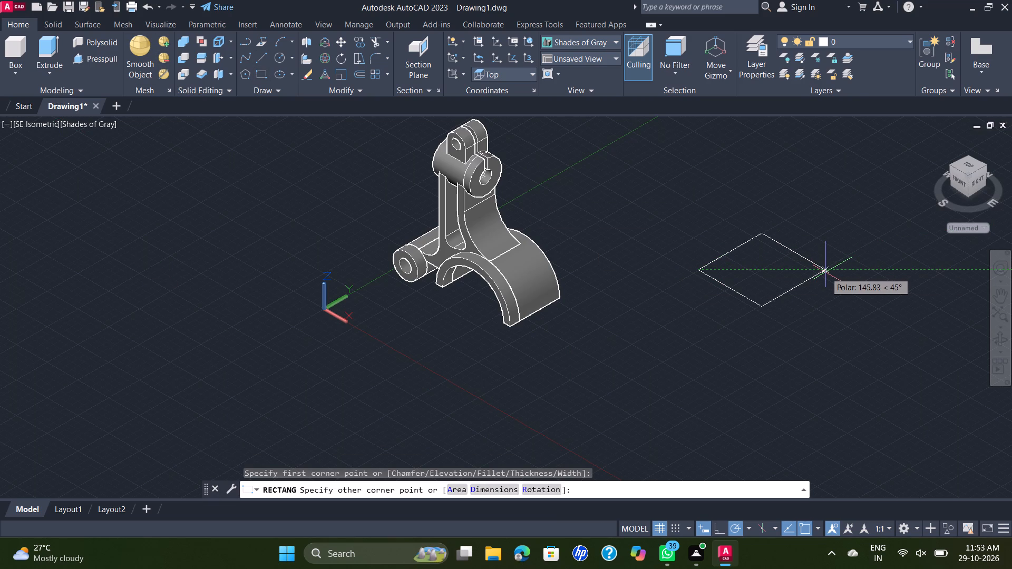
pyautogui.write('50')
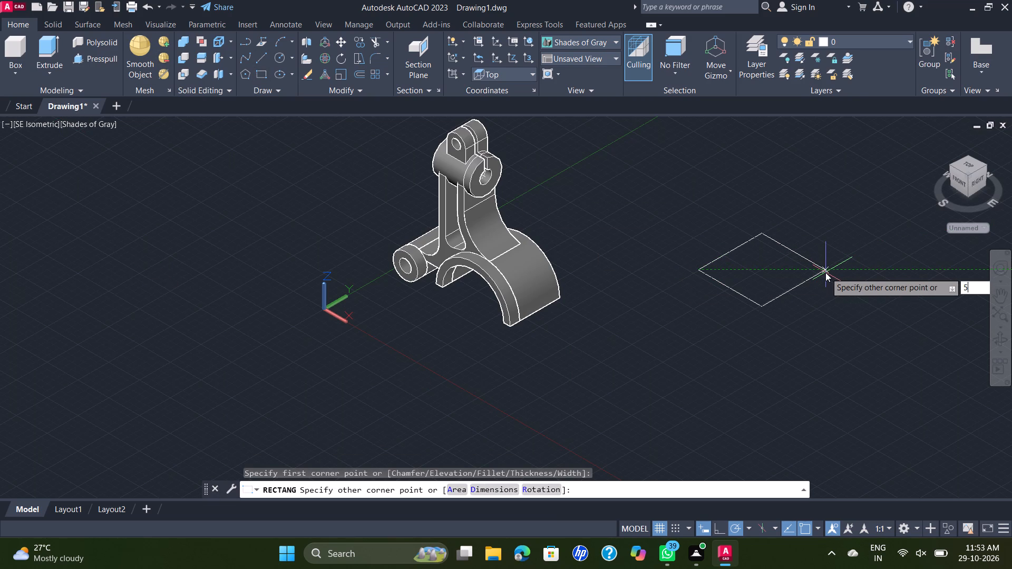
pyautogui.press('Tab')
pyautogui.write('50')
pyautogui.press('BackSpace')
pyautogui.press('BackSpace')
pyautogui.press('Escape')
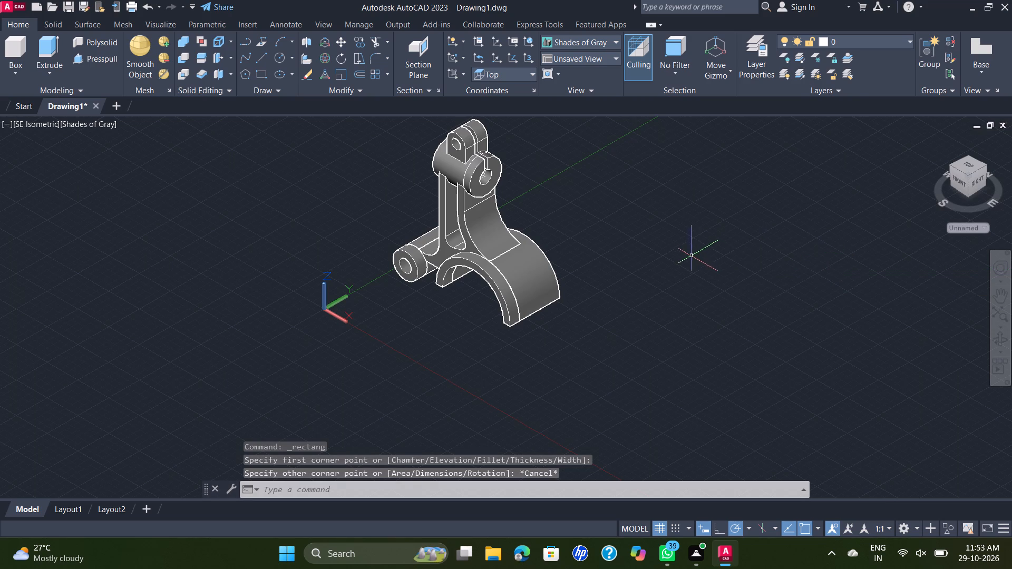
# Draw a 50 by 50 rectangle on the ground plane in the empty space beside the arched base.
pyautogui.press('space')
pyautogui.click(663, 279)
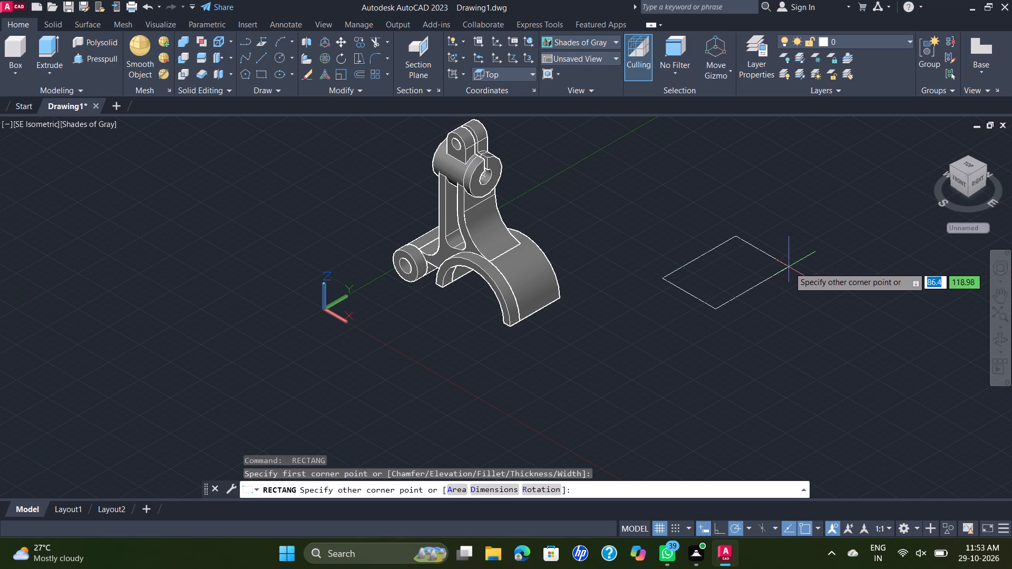
pyautogui.write('50')
pyautogui.press('Tab')
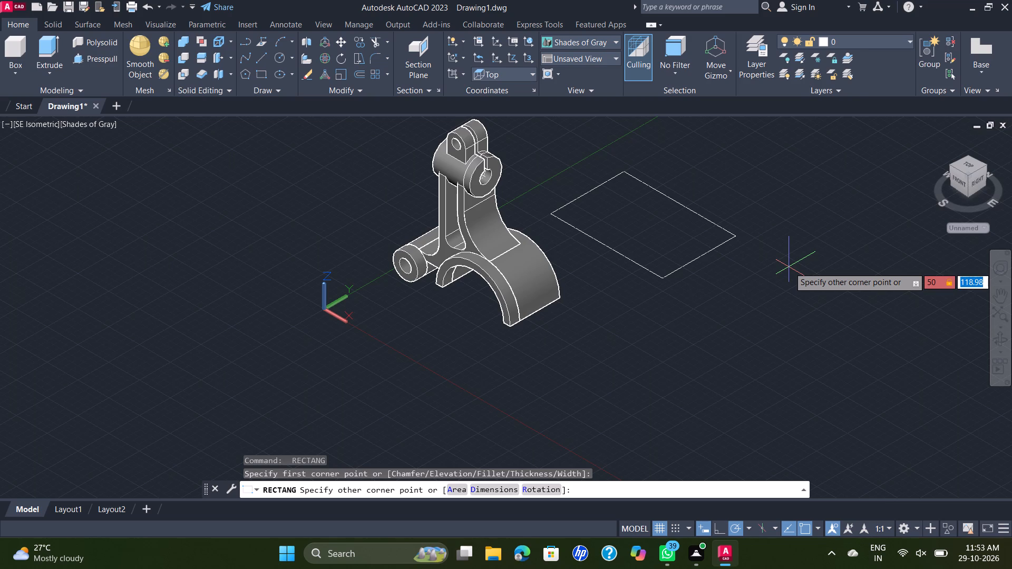
pyautogui.write('50')
pyautogui.press('Return')
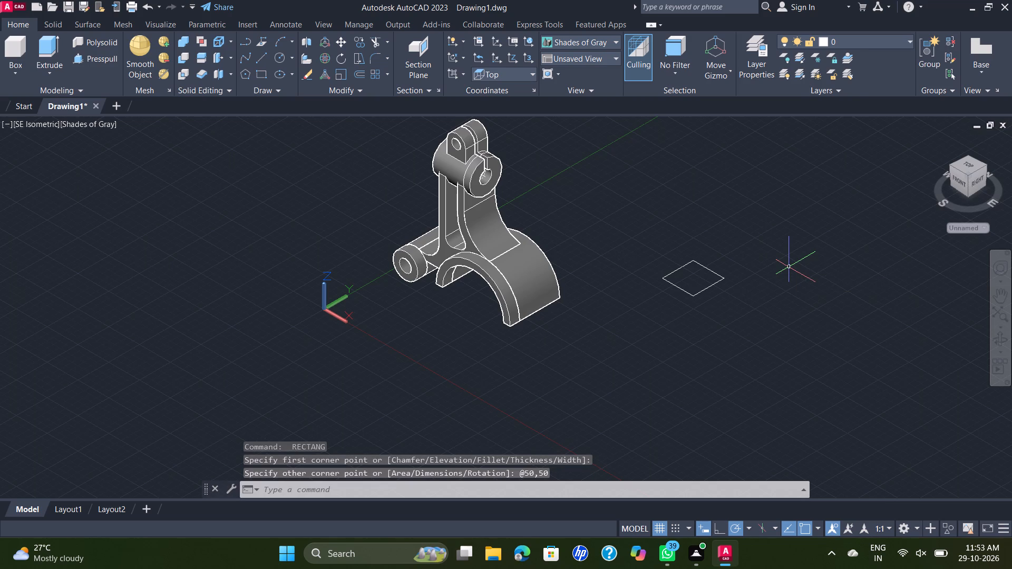
# Presspull the square beside the part upward by 20 to form a block.
pyautogui.scroll(1, 651, 278)
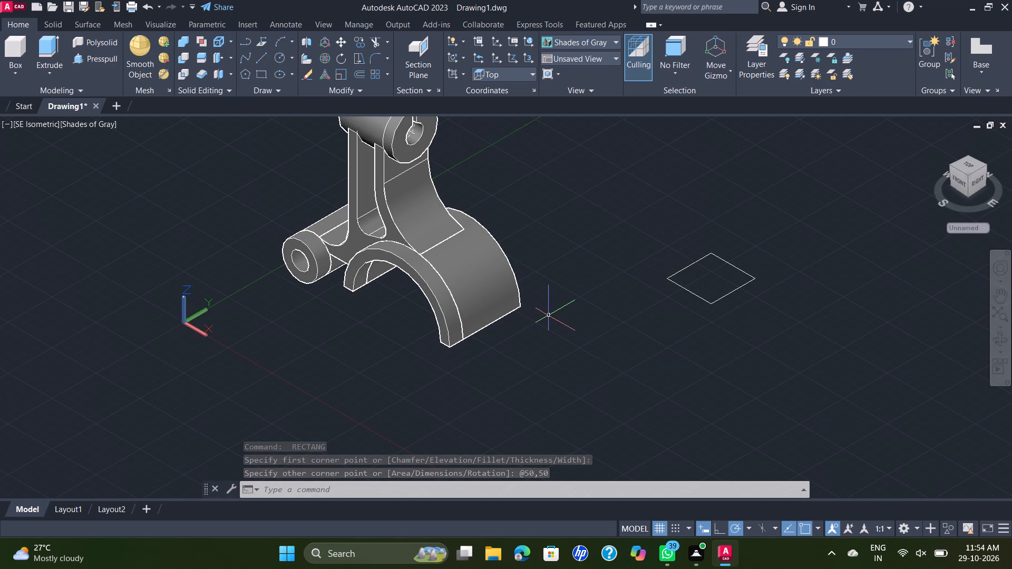
pyautogui.write('PRE')
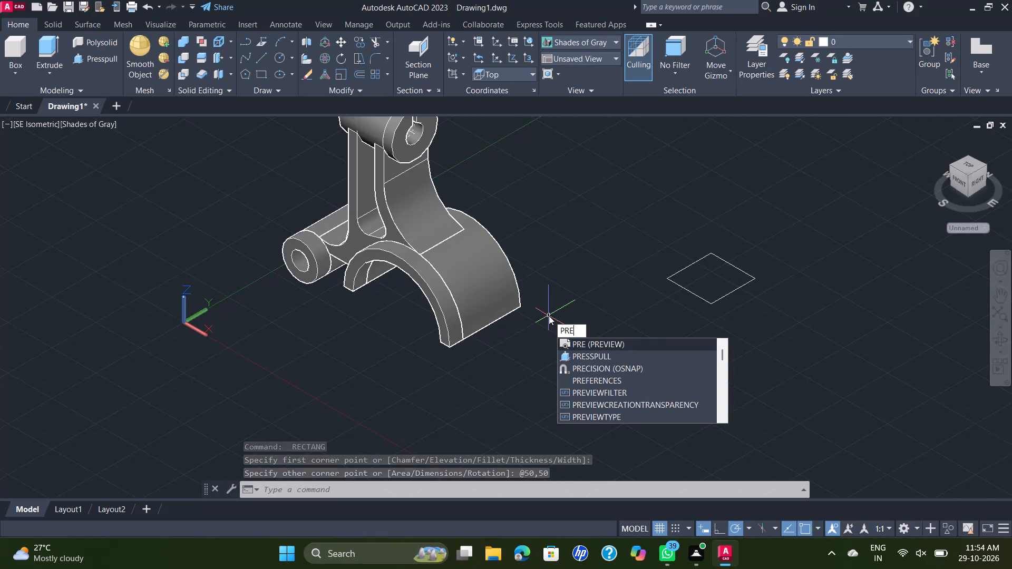
pyautogui.write('SS')
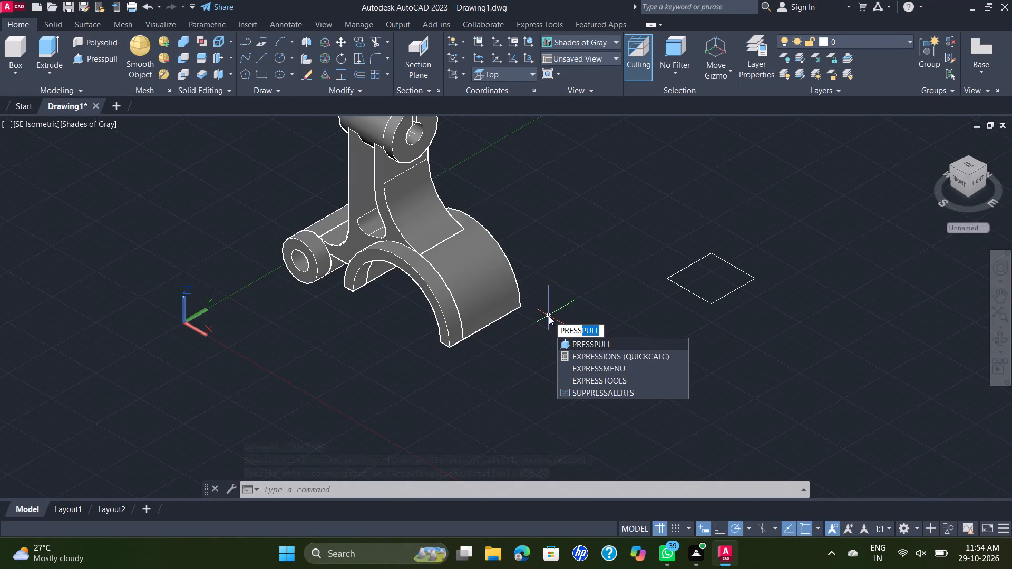
pyautogui.press('Return')
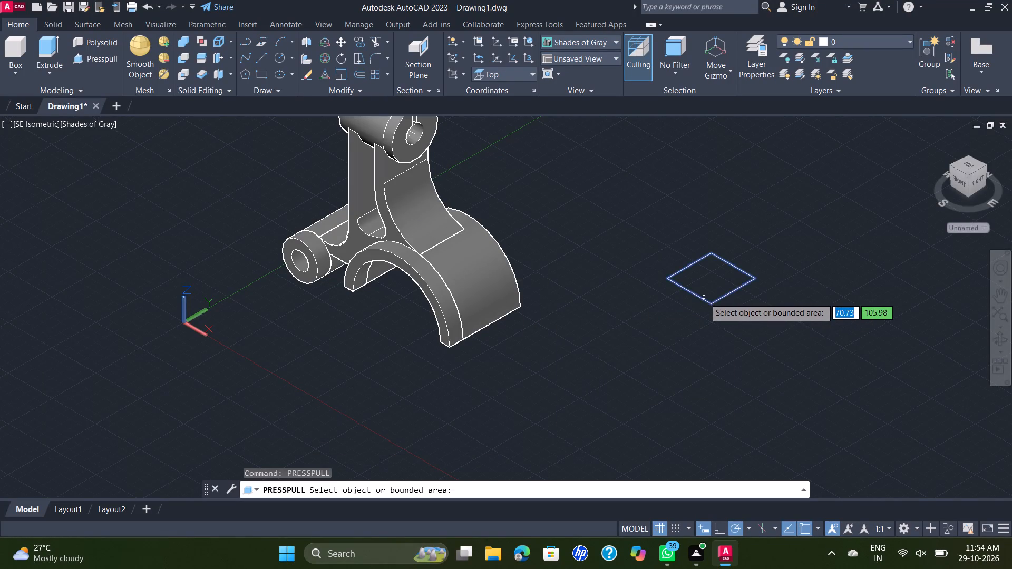
pyautogui.click(704, 298)
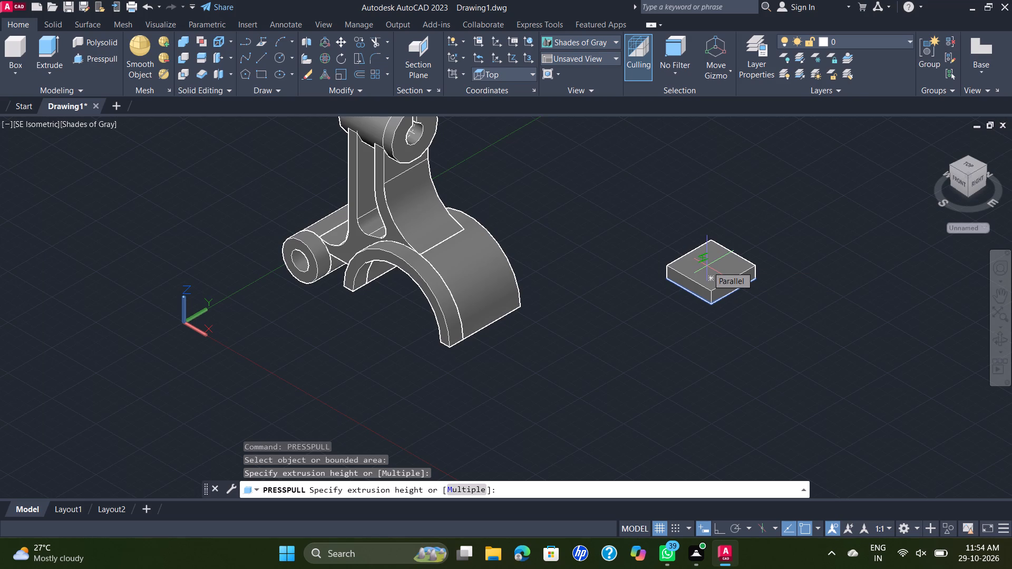
pyautogui.write('20')
pyautogui.press('Return')
pyautogui.press('.')
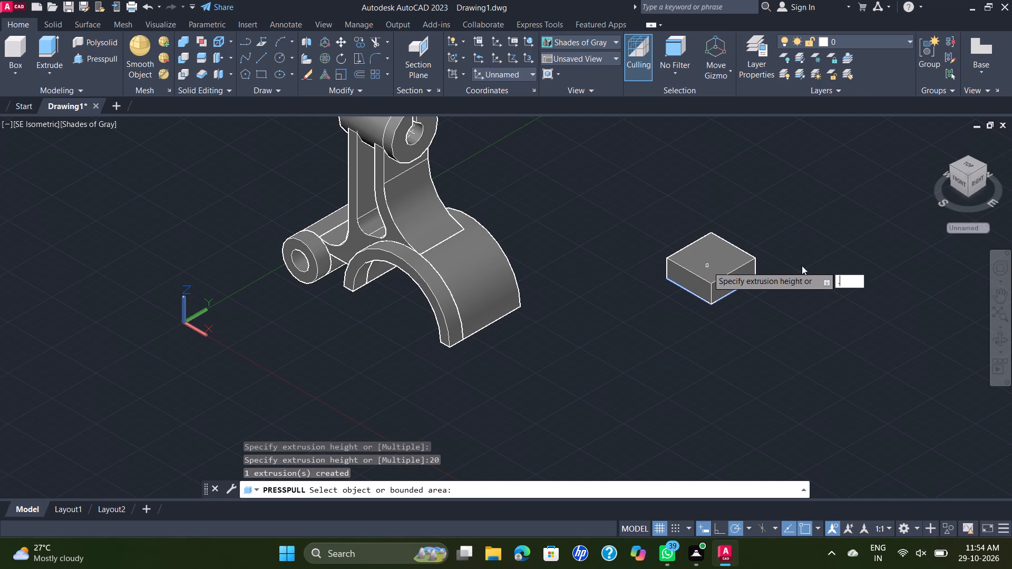
pyautogui.press('Escape')
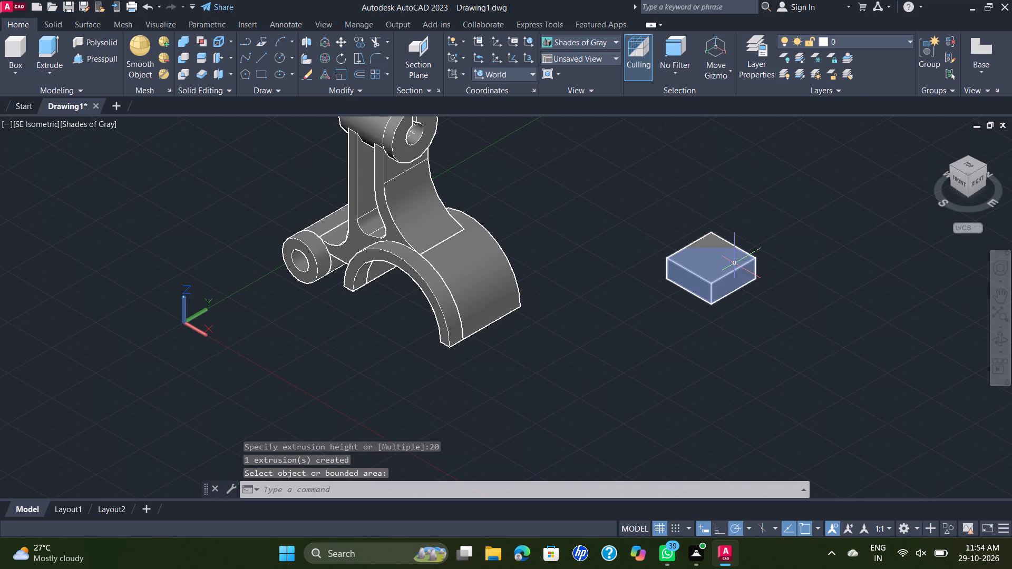
# Draw a line 106 long in the X direction, starting from the edge of the web's curved flank.
pyautogui.moveTo(709, 255); pyautogui.dragTo(697, 268, button='middle')
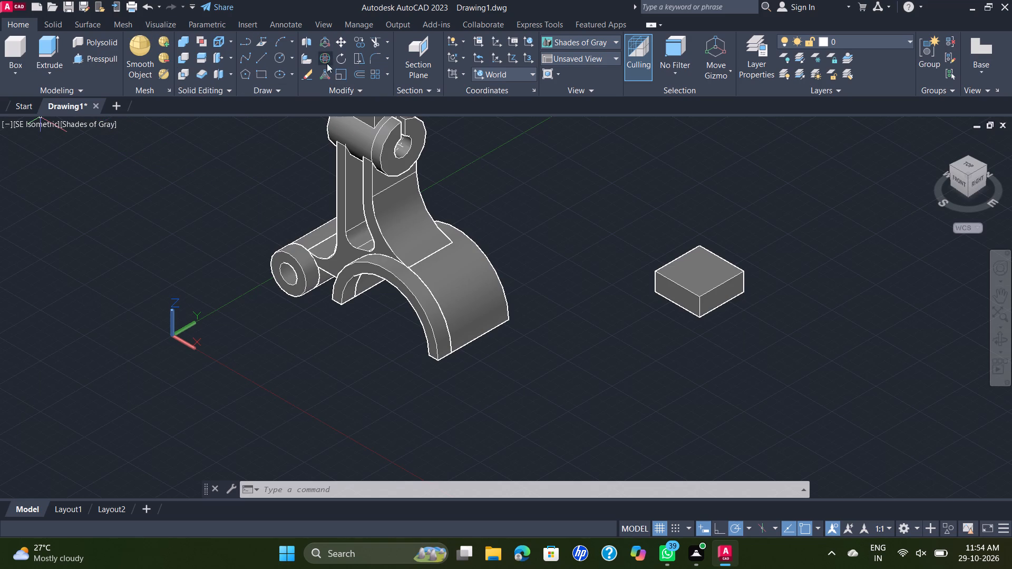
pyautogui.click(259, 60)
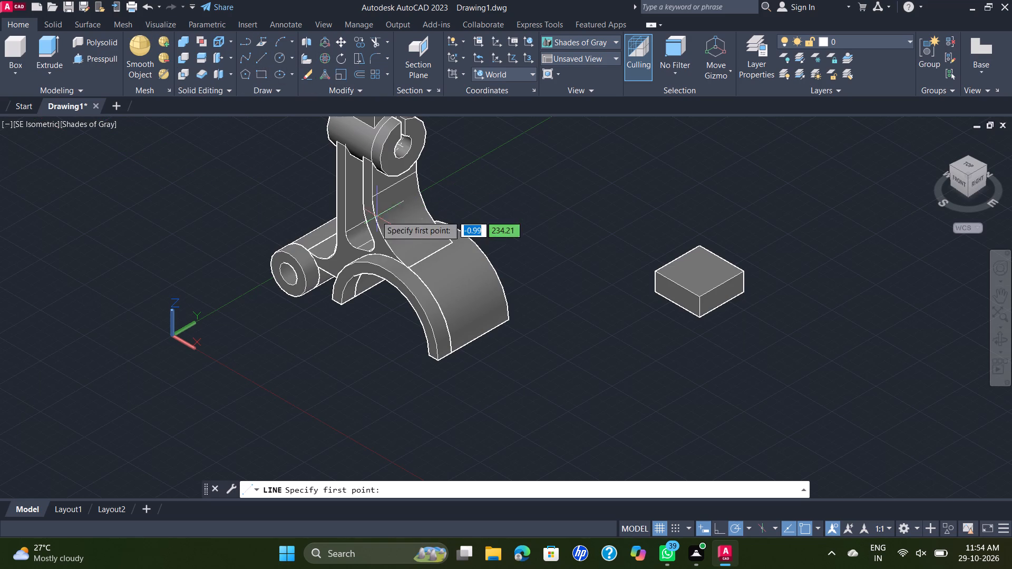
pyautogui.click(374, 198)
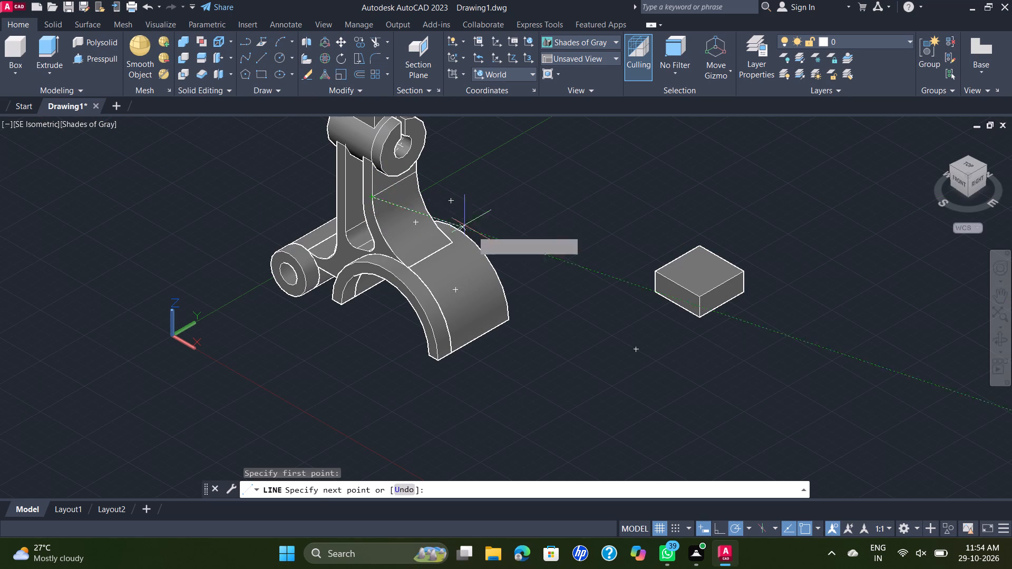
pyautogui.write('10')
pyautogui.press('6')
pyautogui.press('Return')
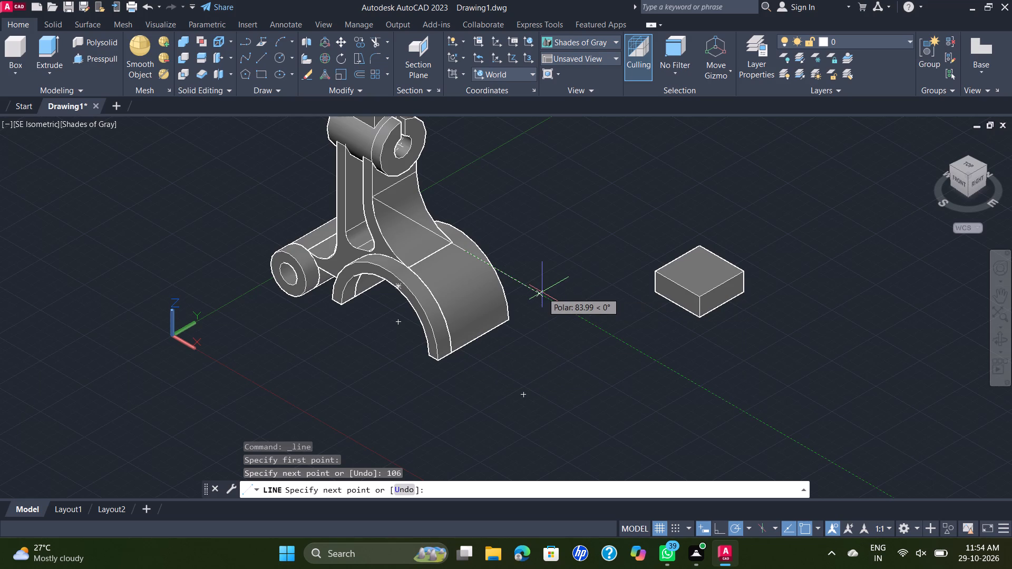
pyautogui.press('Escape')
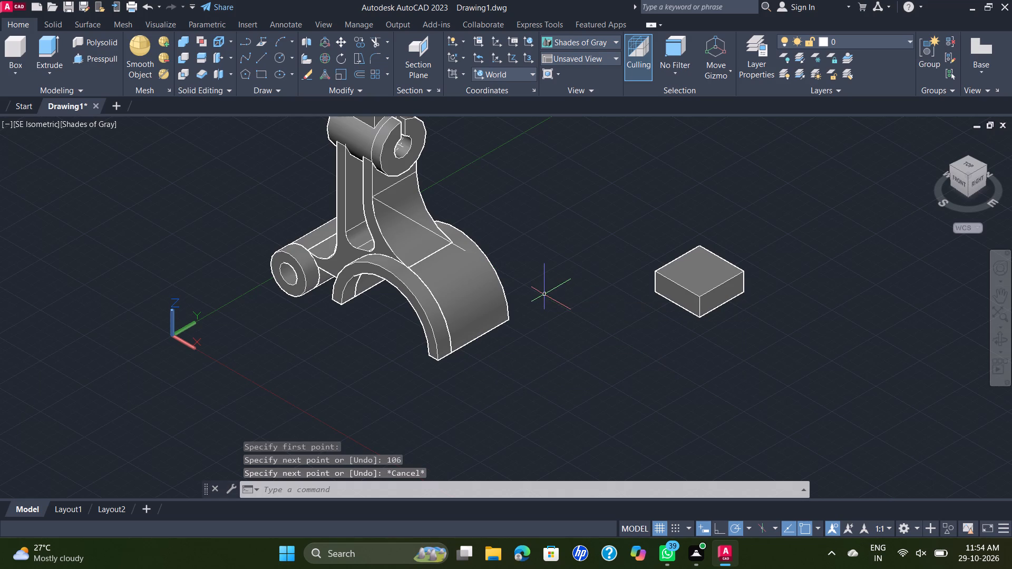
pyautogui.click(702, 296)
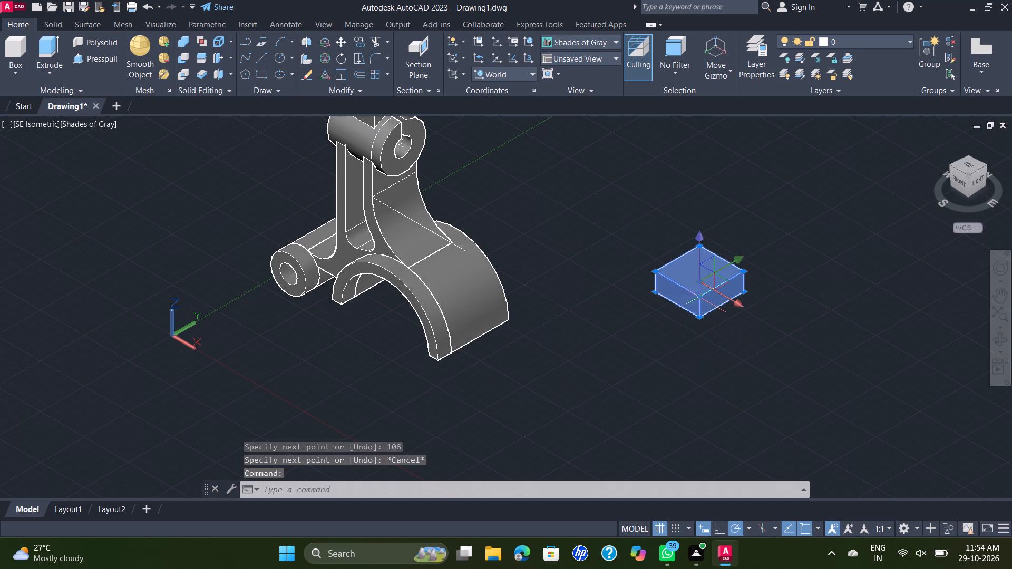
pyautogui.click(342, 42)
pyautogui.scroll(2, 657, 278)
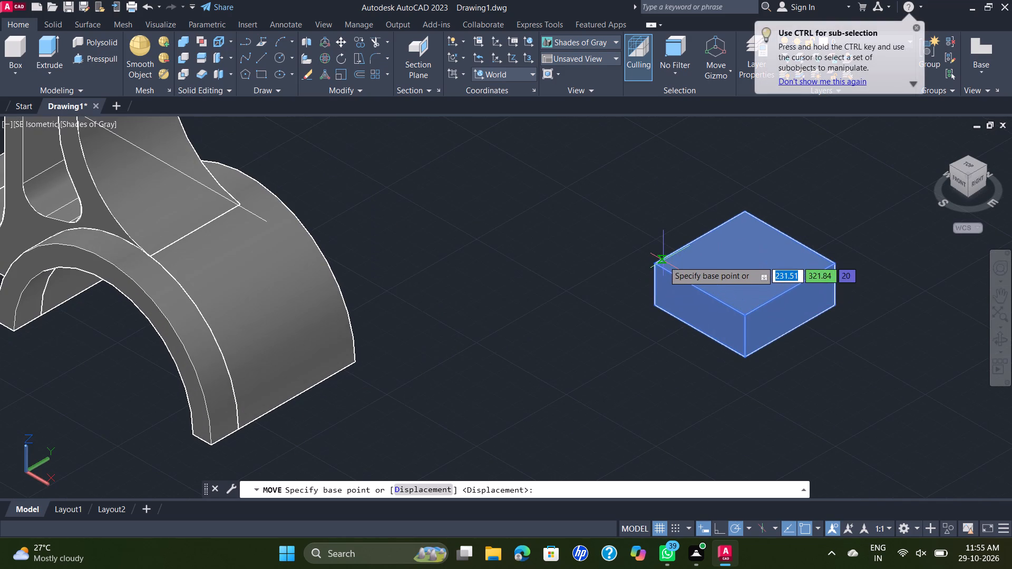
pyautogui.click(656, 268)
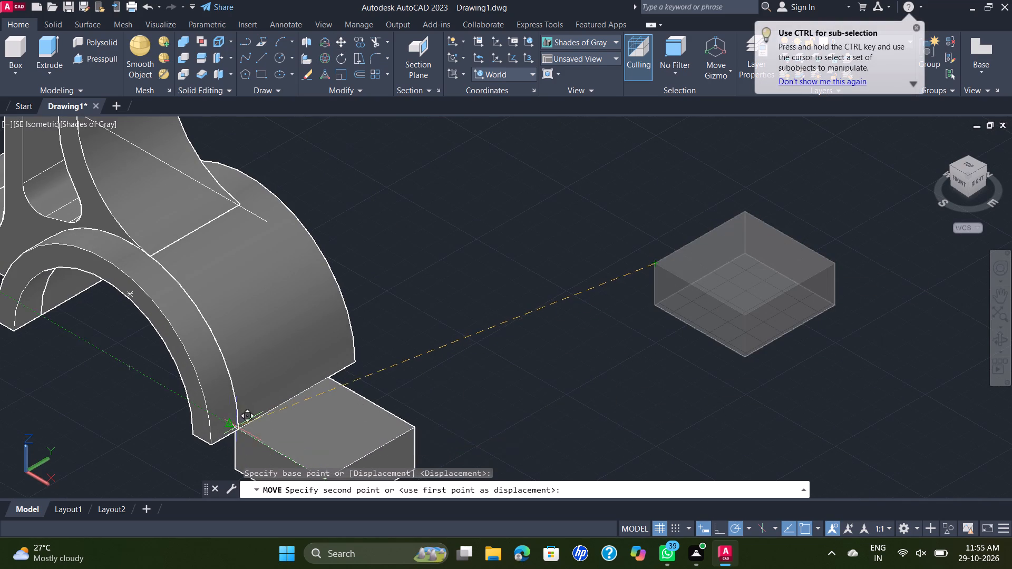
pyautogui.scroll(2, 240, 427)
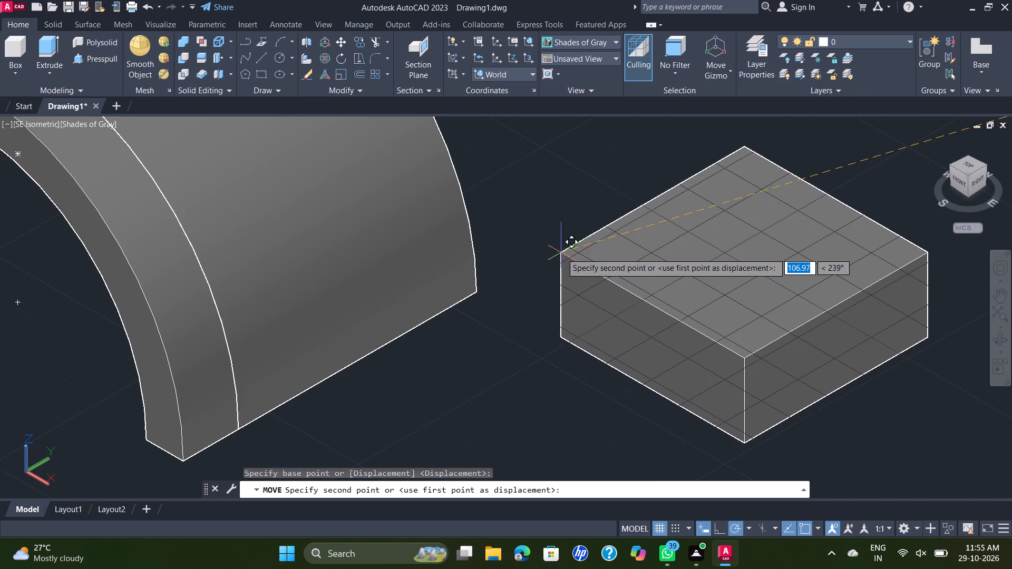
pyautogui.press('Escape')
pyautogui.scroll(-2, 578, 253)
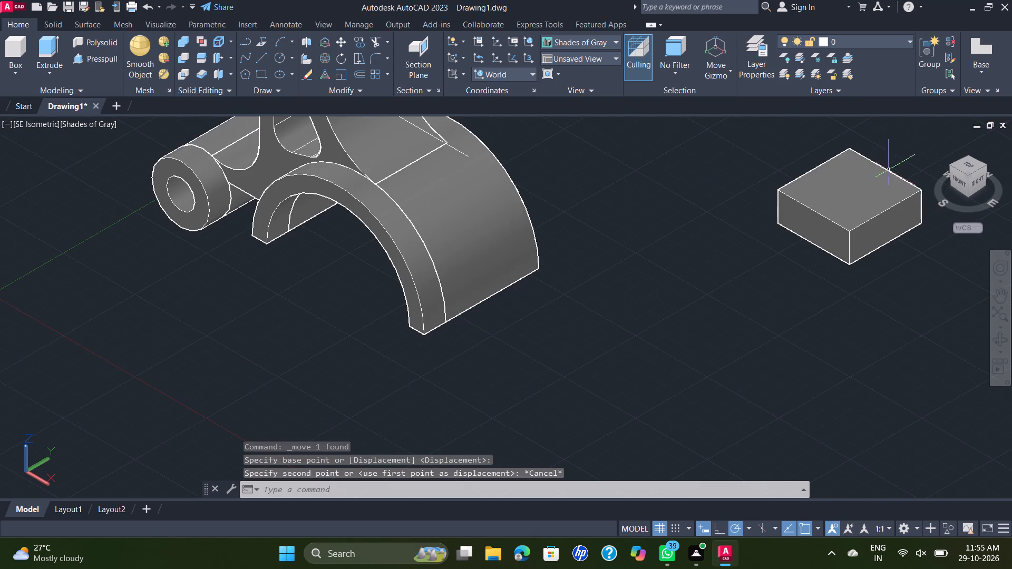
# Move the block by its lower corner onto the bottom outer edge of the arched base, at the corner of the recessed front step.
pyautogui.click(873, 184)
pyautogui.press('space')
pyautogui.scroll(2, 792, 244)
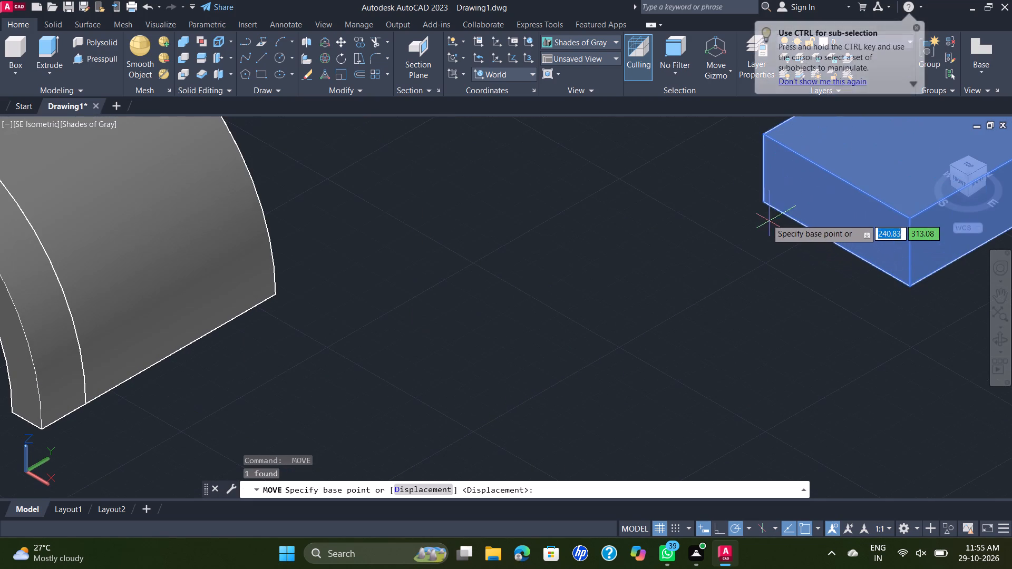
pyautogui.click(766, 204)
pyautogui.scroll(-2, 766, 204)
pyautogui.scroll(2, 533, 280)
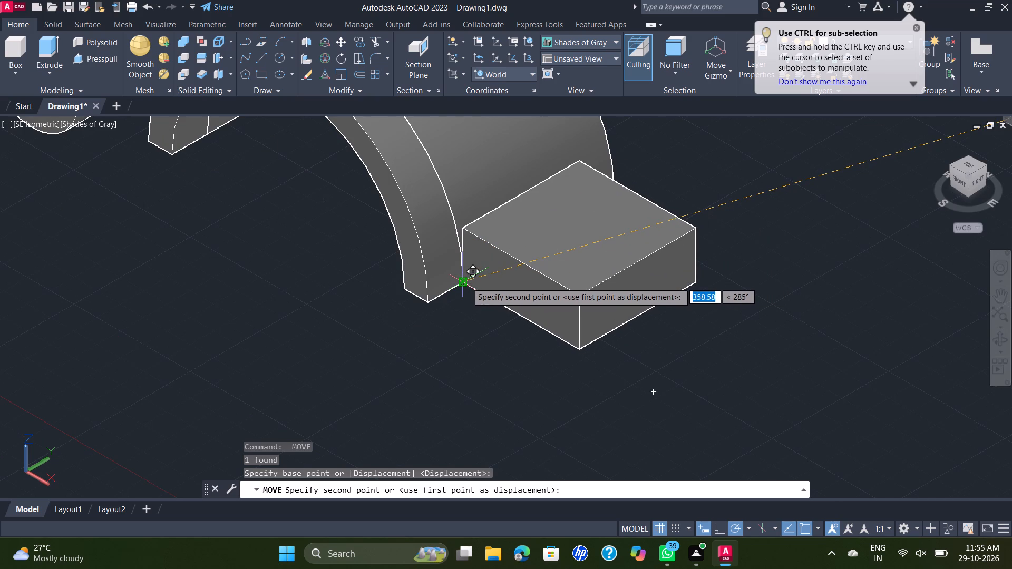
pyautogui.click(466, 281)
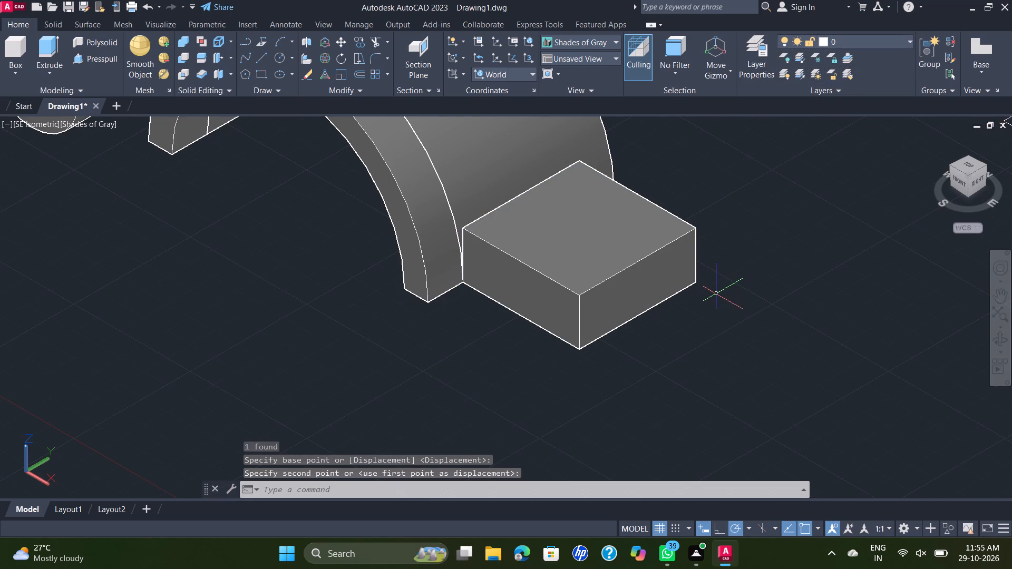
# Presspull the block's inner side face through the arched base's leg into the open space under the arch.
pyautogui.keyDown('shift'); pyautogui.moveTo(716, 294); pyautogui.dragTo(809, 282, button='middle'); pyautogui.keyUp('shift')
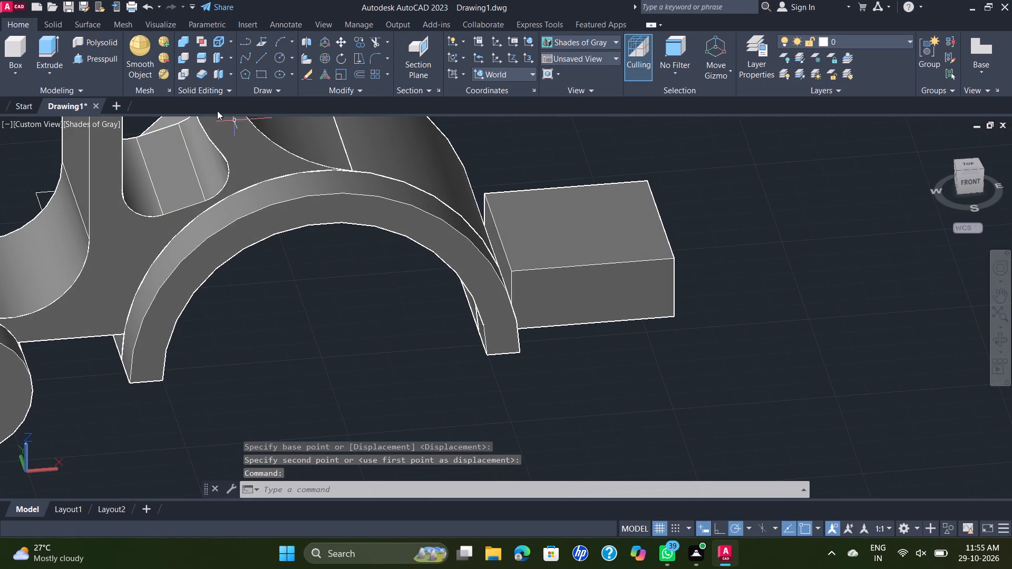
pyautogui.click(109, 55)
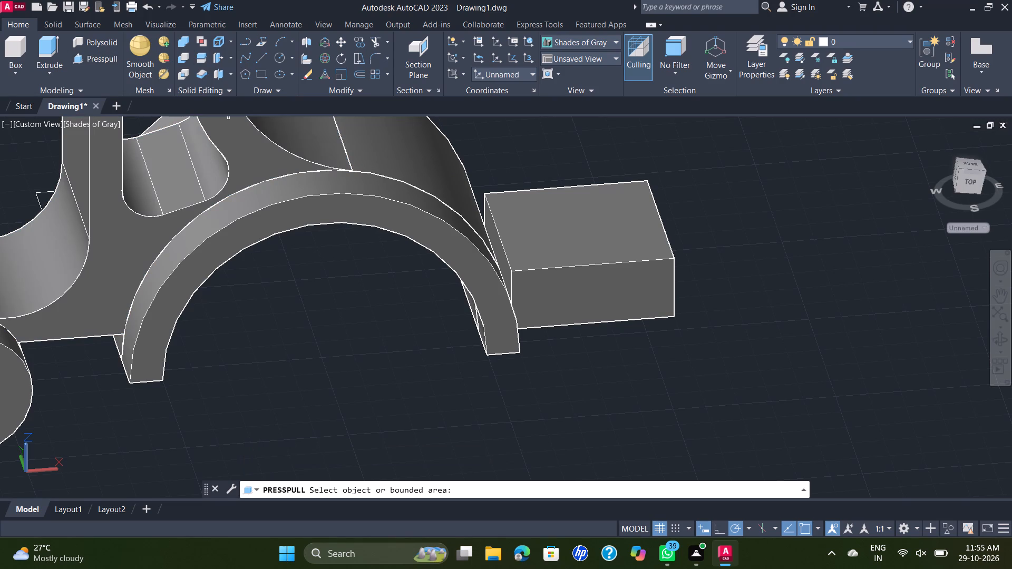
pyautogui.click(494, 232)
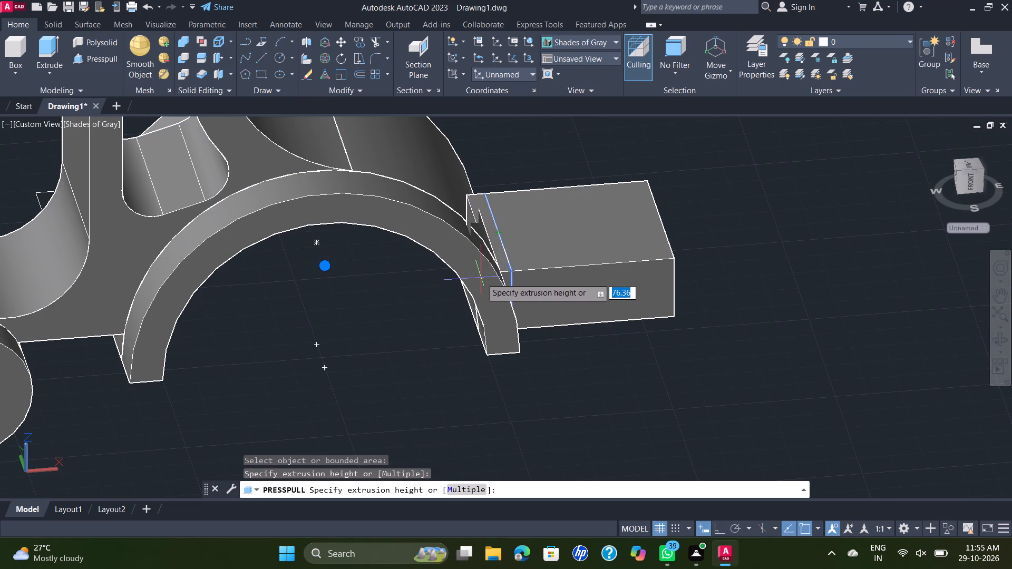
pyautogui.scroll(1, 484, 277)
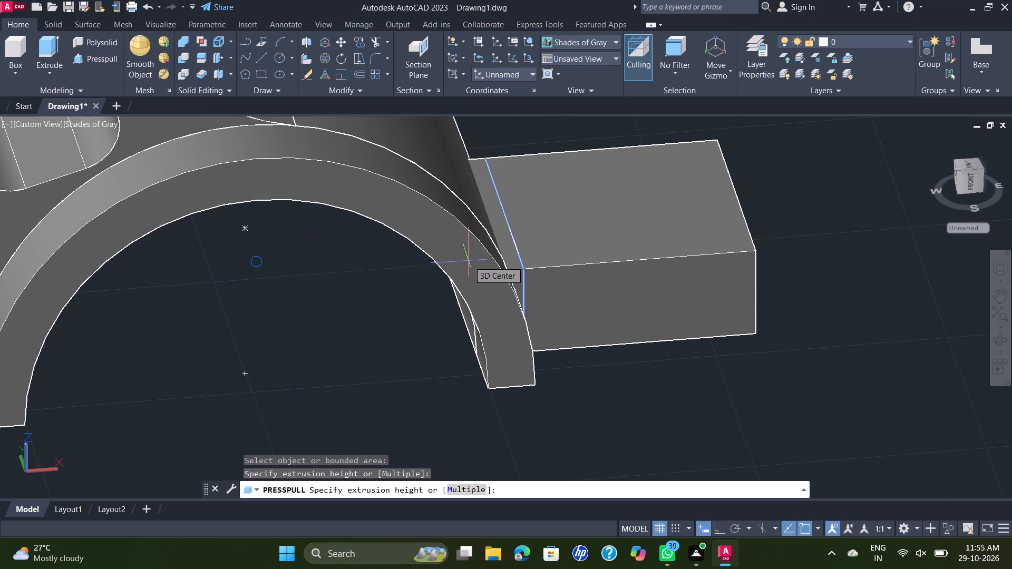
pyautogui.click(469, 261)
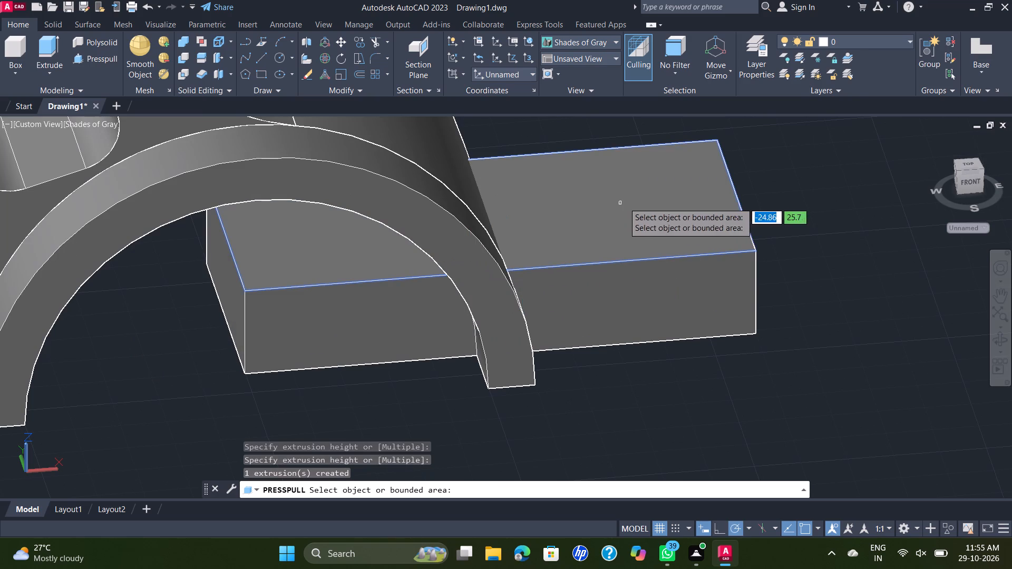
pyautogui.press('Escape')
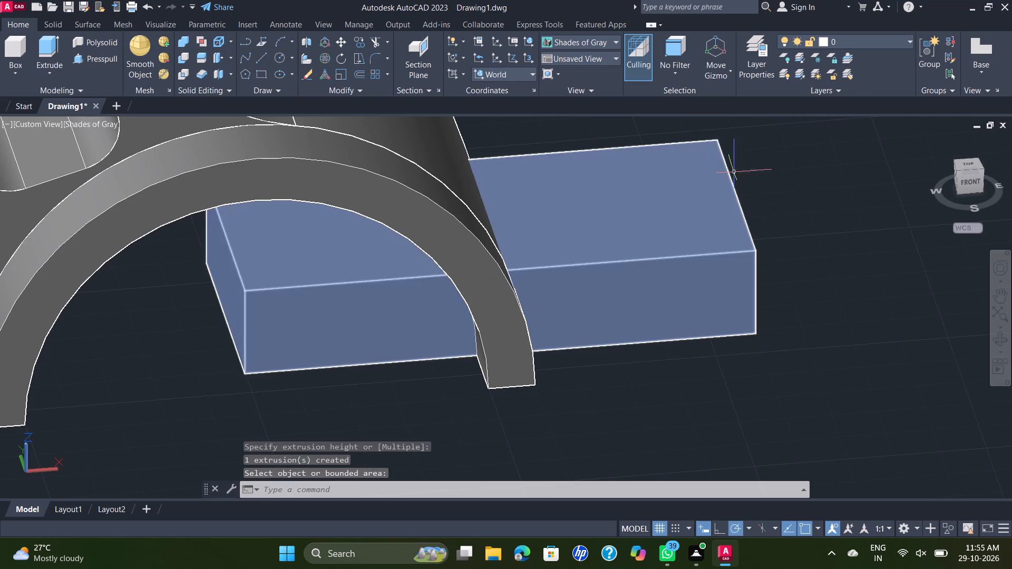
# Examine from several angles how the extended block passes through the leg of the arched base.
pyautogui.keyDown('shift'); pyautogui.moveTo(713, 203); pyautogui.dragTo(608, 188, button='middle'); pyautogui.keyUp('shift')
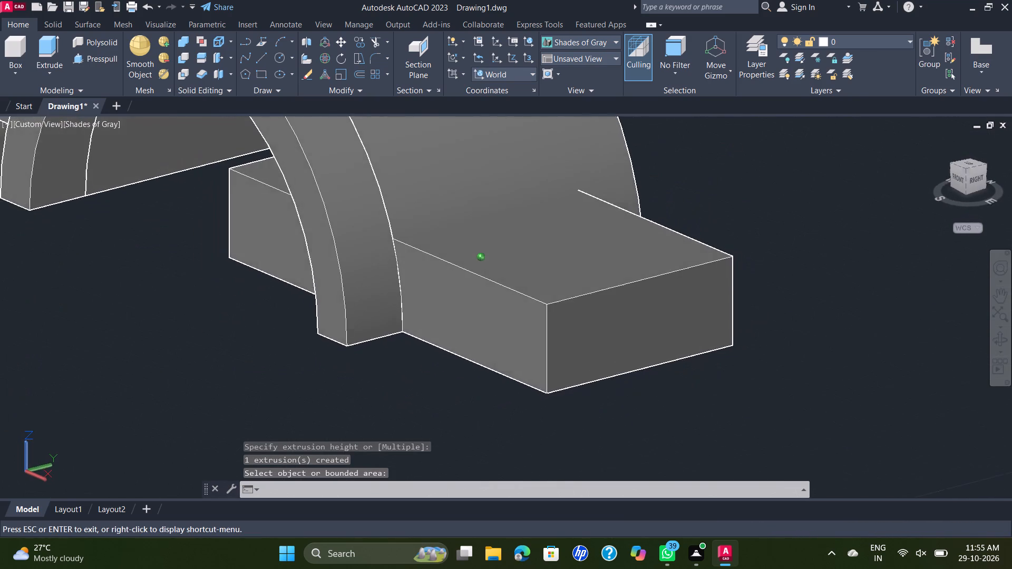
pyautogui.keyDown('shift'); pyautogui.moveTo(608, 188); pyautogui.dragTo(683, 165, button='middle'); pyautogui.keyUp('shift')
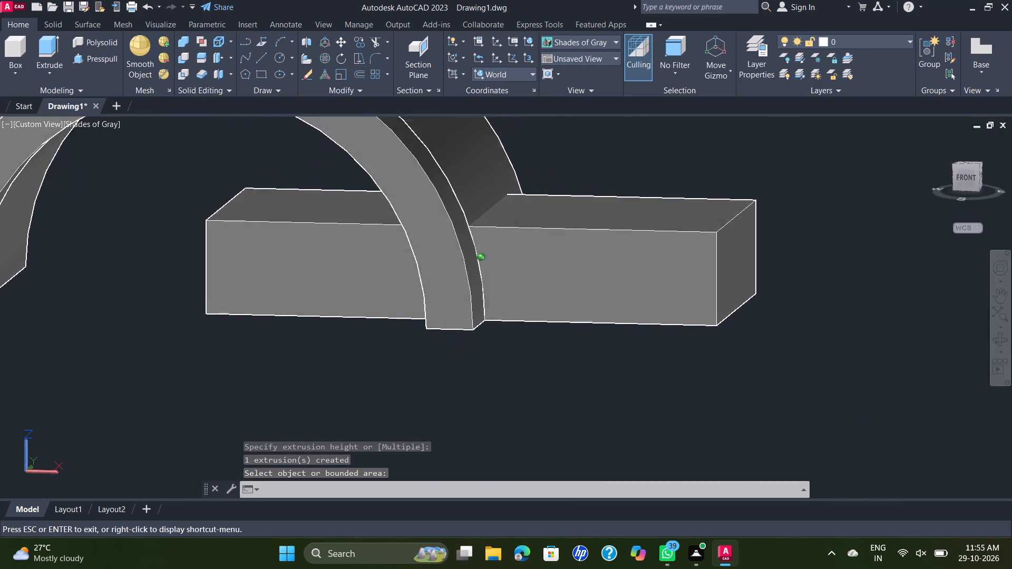
pyautogui.keyDown('shift'); pyautogui.moveTo(683, 165); pyautogui.dragTo(675, 197, button='middle'); pyautogui.keyUp('shift')
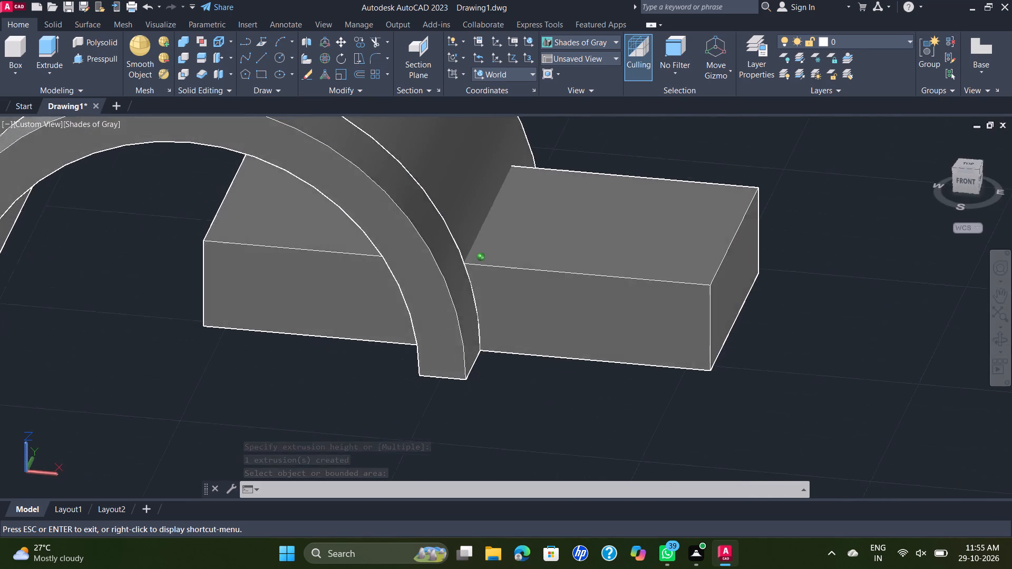
pyautogui.keyDown('shift'); pyautogui.moveTo(675, 197); pyautogui.dragTo(661, 197, button='middle'); pyautogui.keyUp('shift')
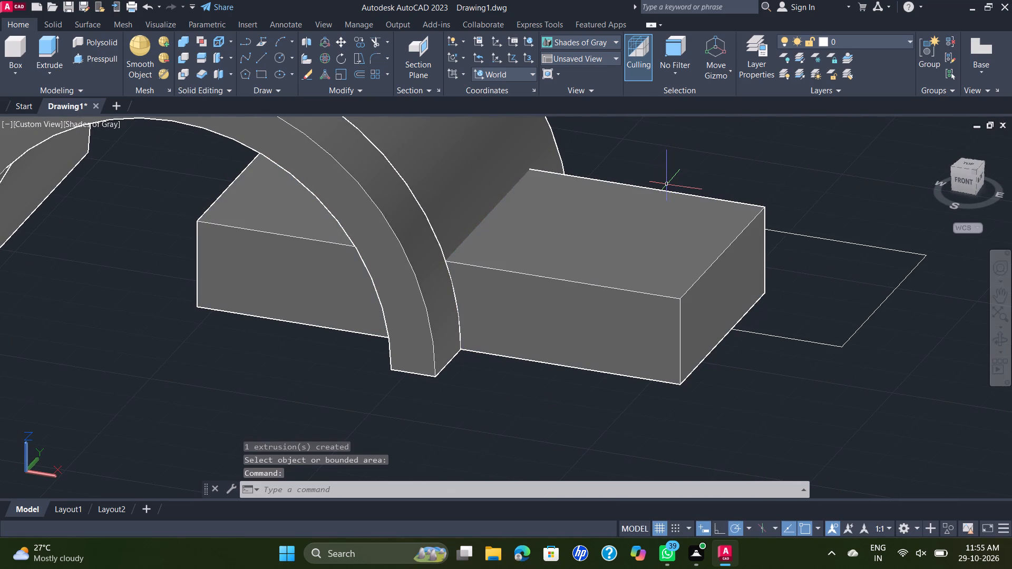
pyautogui.moveTo(553, 211); pyautogui.dragTo(571, 251, button='middle')
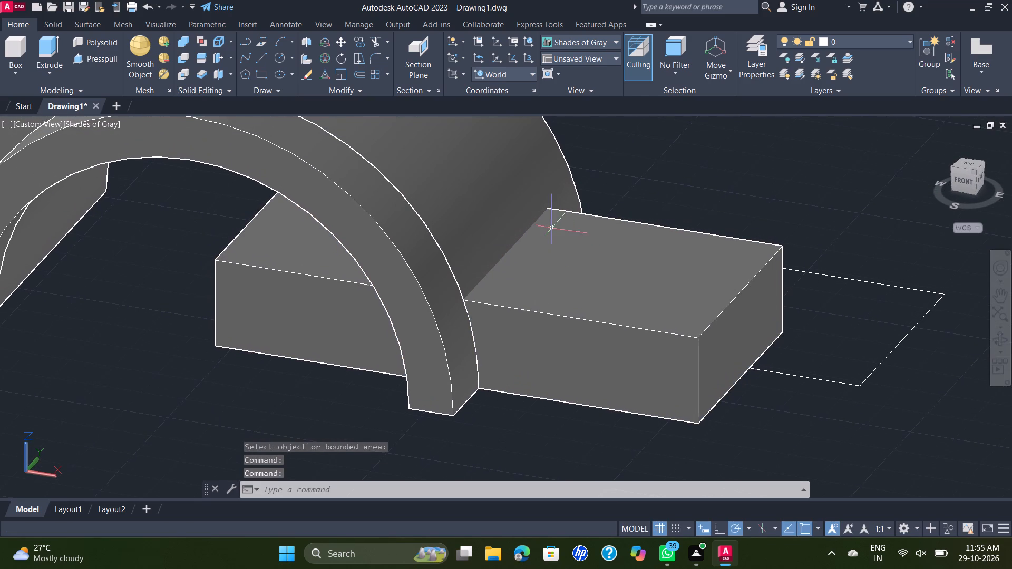
pyautogui.scroll(-2, 621, 195)
pyautogui.moveTo(616, 195); pyautogui.dragTo(614, 211, button='middle')
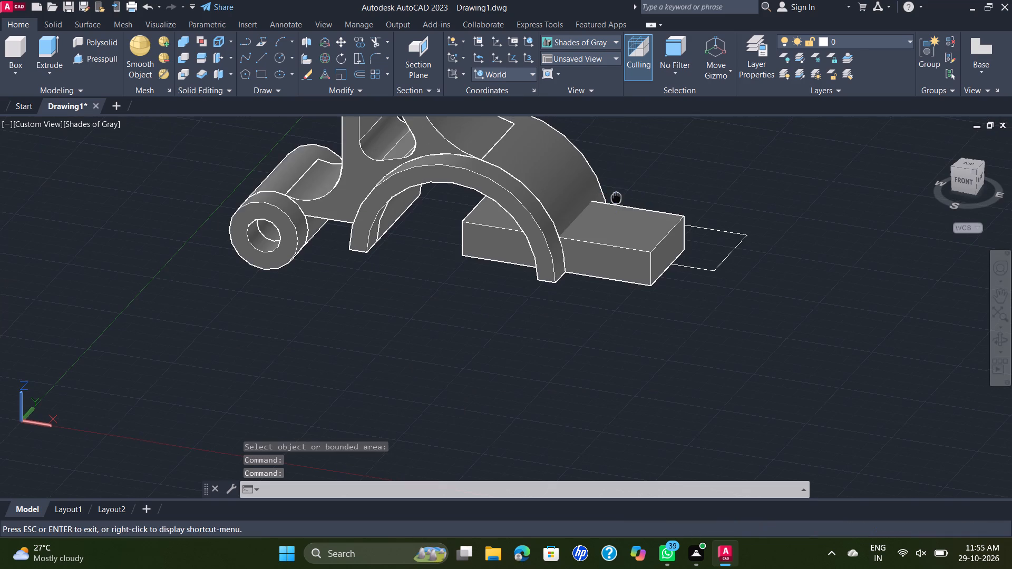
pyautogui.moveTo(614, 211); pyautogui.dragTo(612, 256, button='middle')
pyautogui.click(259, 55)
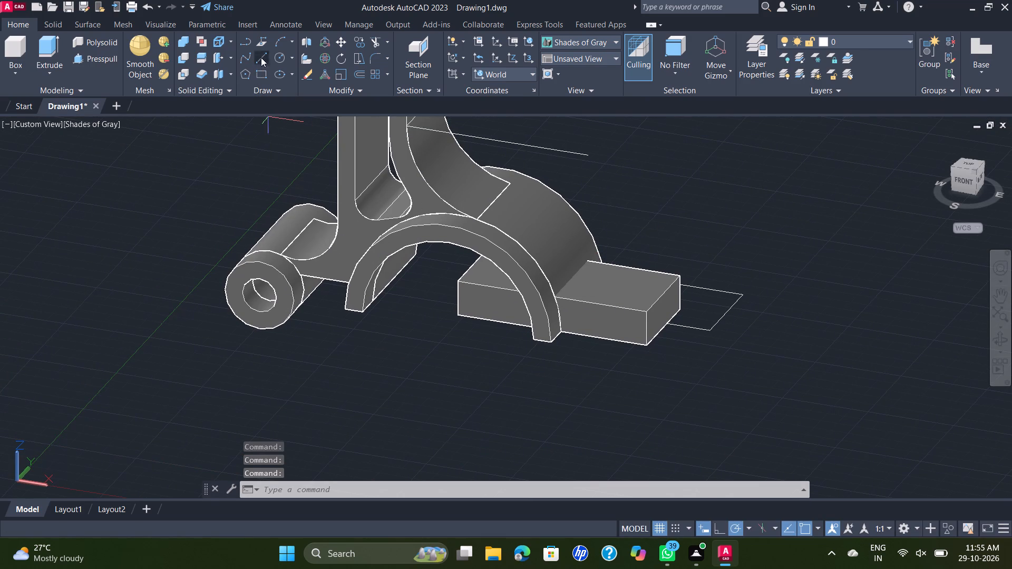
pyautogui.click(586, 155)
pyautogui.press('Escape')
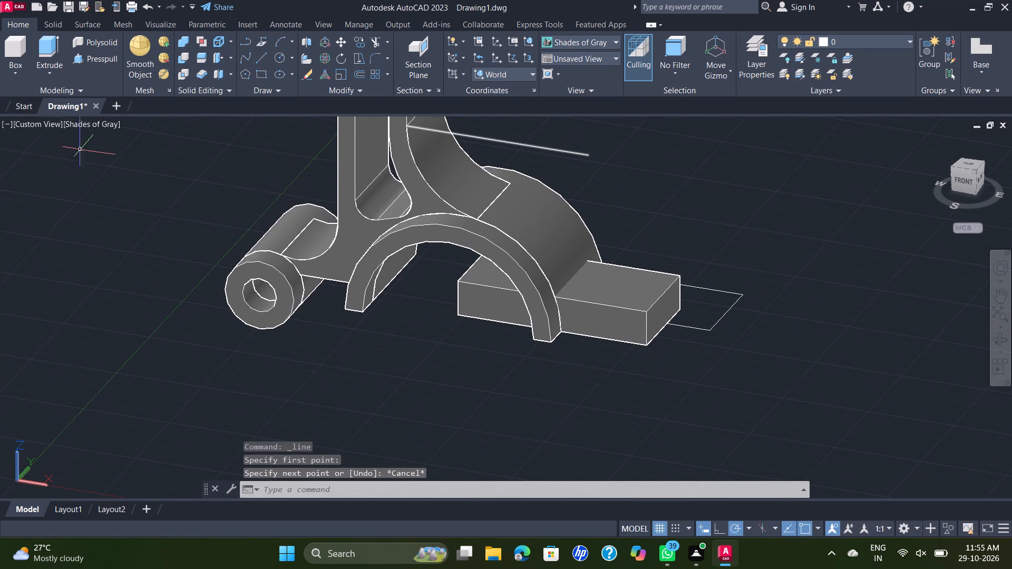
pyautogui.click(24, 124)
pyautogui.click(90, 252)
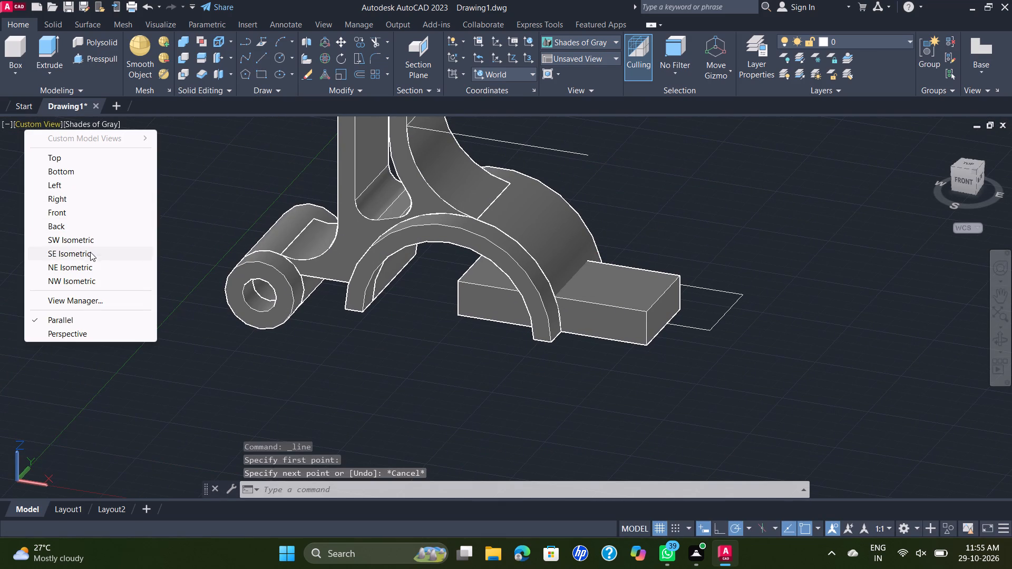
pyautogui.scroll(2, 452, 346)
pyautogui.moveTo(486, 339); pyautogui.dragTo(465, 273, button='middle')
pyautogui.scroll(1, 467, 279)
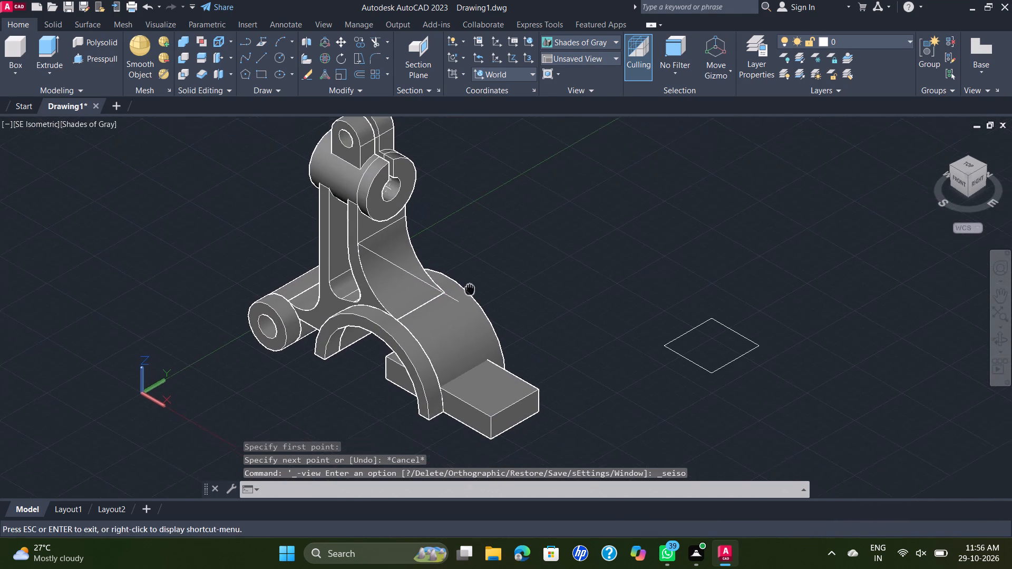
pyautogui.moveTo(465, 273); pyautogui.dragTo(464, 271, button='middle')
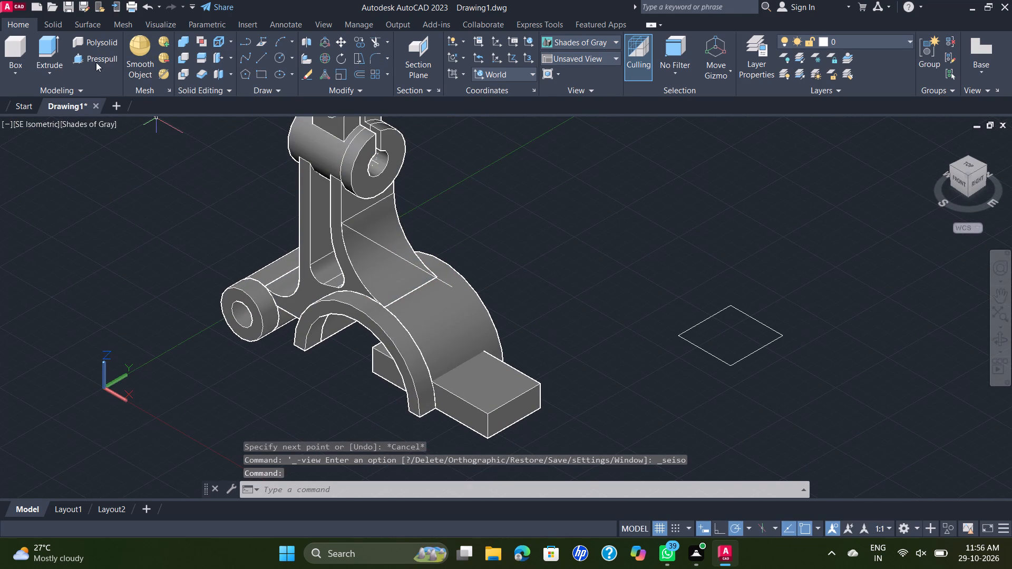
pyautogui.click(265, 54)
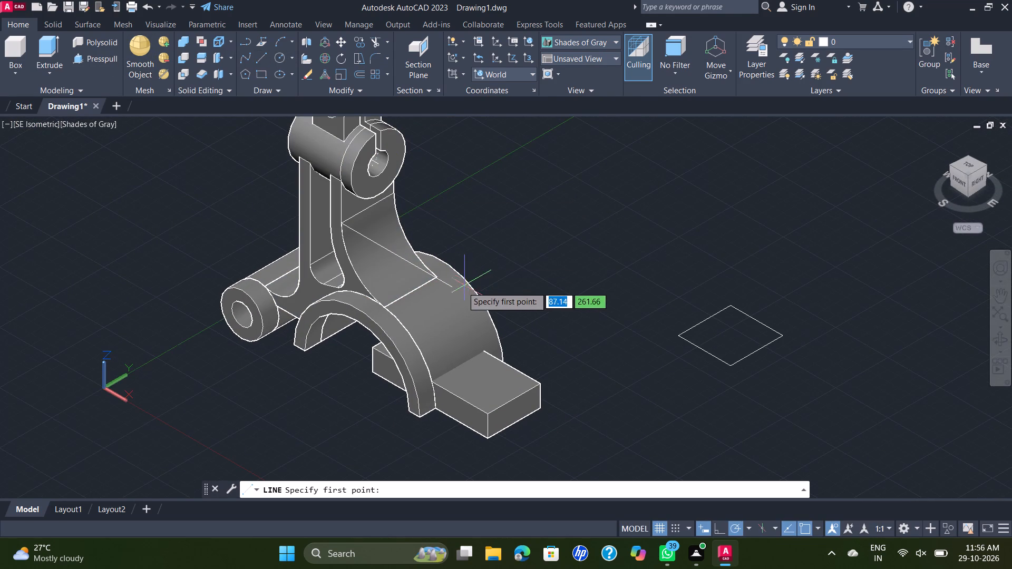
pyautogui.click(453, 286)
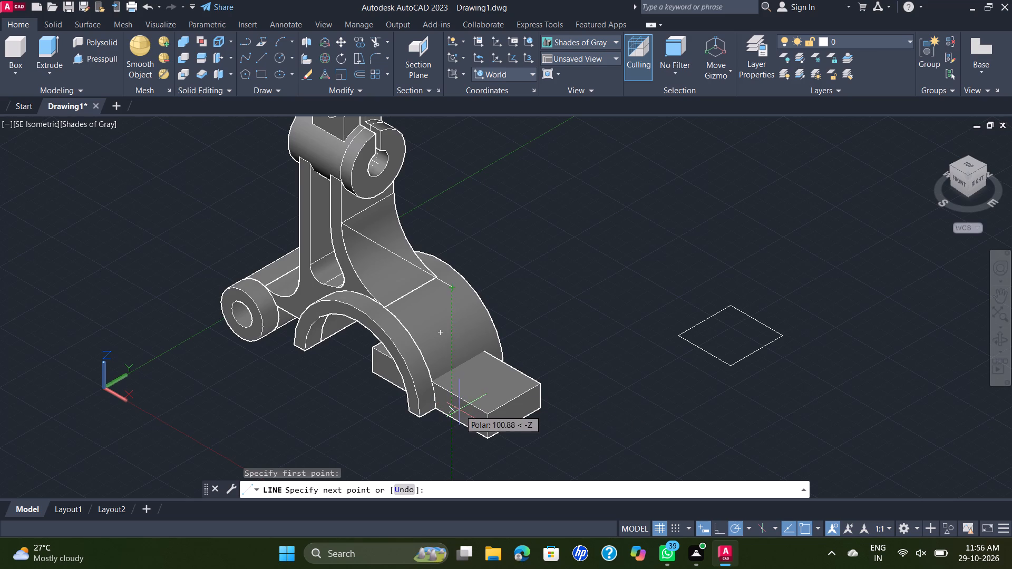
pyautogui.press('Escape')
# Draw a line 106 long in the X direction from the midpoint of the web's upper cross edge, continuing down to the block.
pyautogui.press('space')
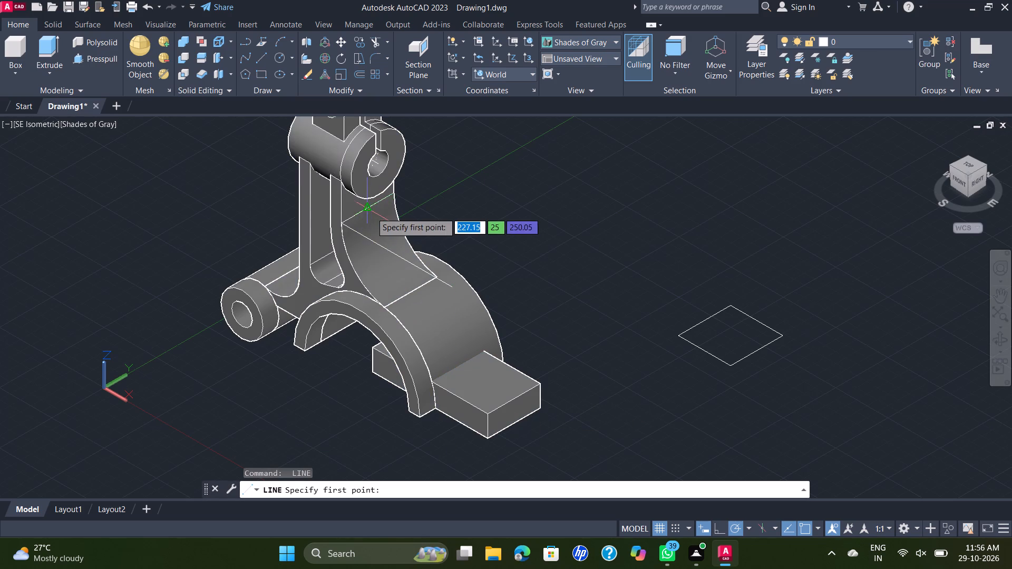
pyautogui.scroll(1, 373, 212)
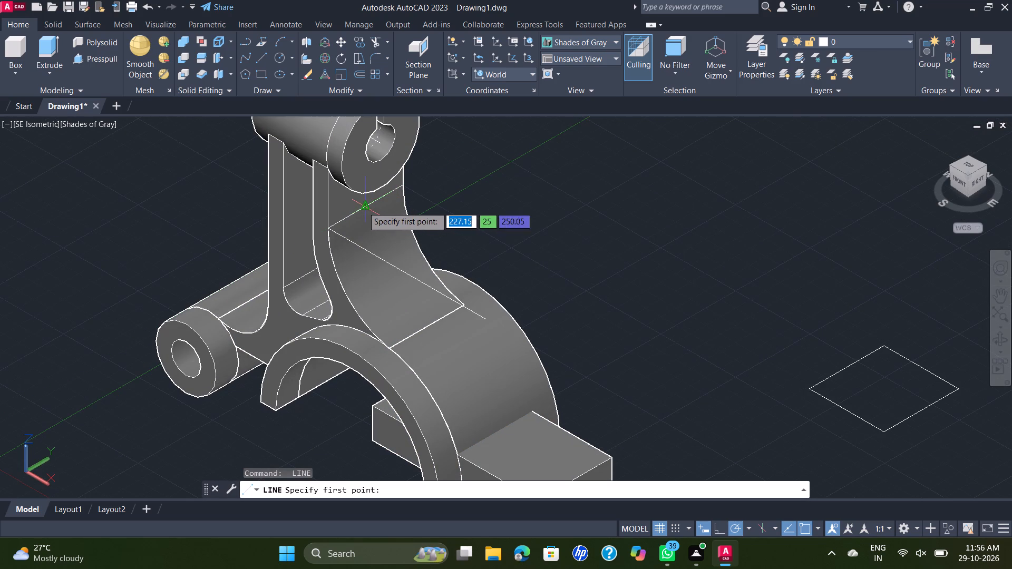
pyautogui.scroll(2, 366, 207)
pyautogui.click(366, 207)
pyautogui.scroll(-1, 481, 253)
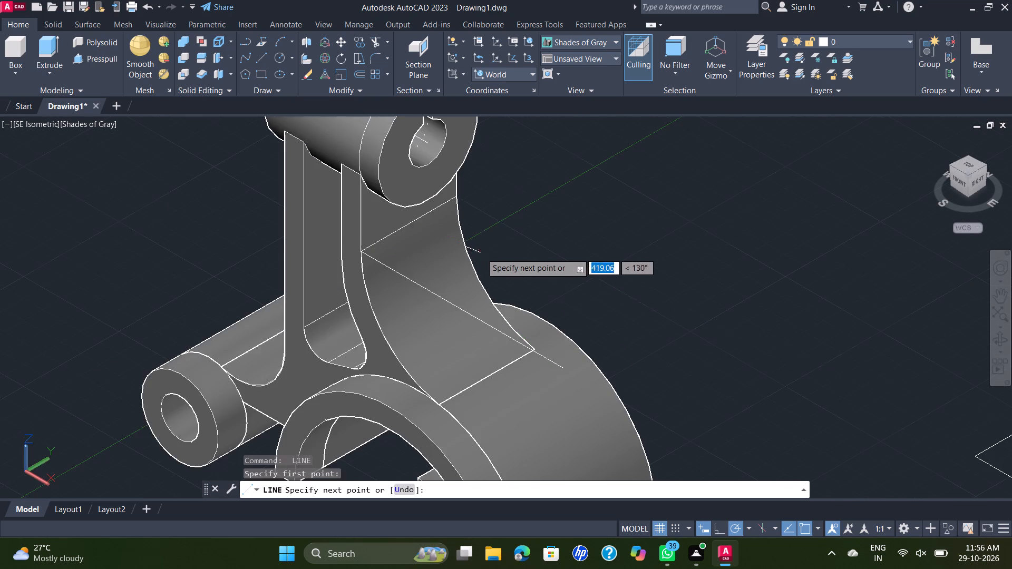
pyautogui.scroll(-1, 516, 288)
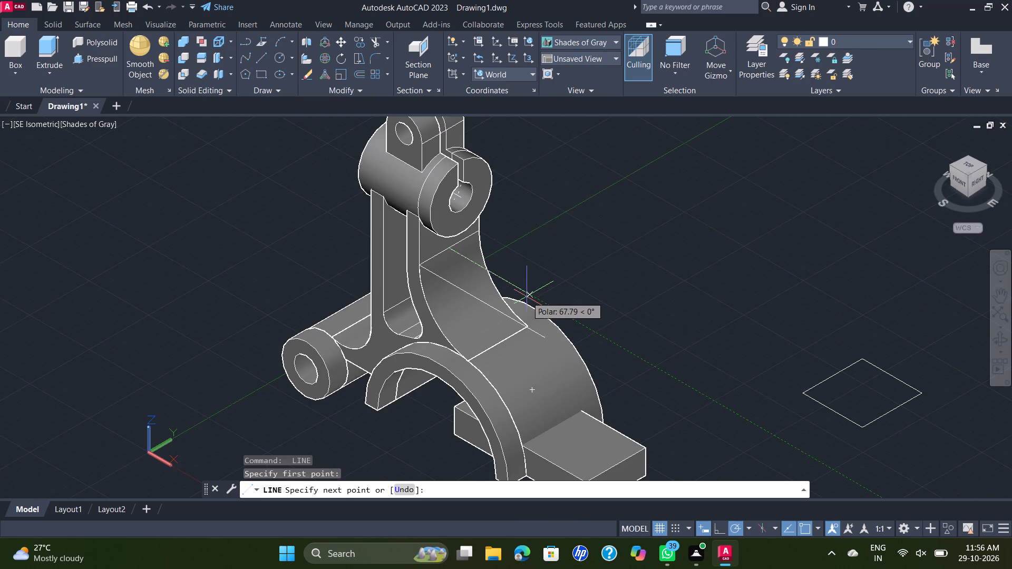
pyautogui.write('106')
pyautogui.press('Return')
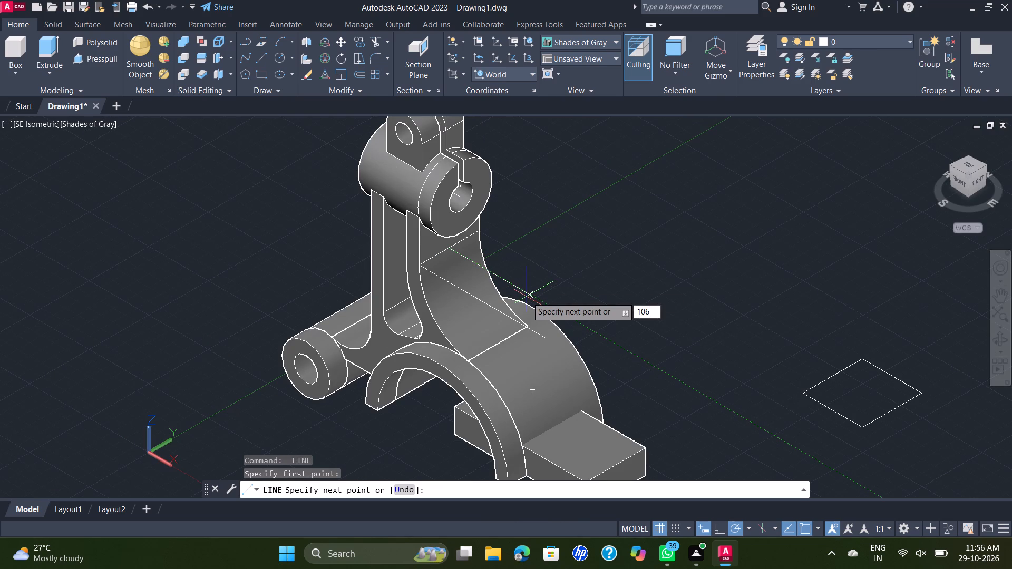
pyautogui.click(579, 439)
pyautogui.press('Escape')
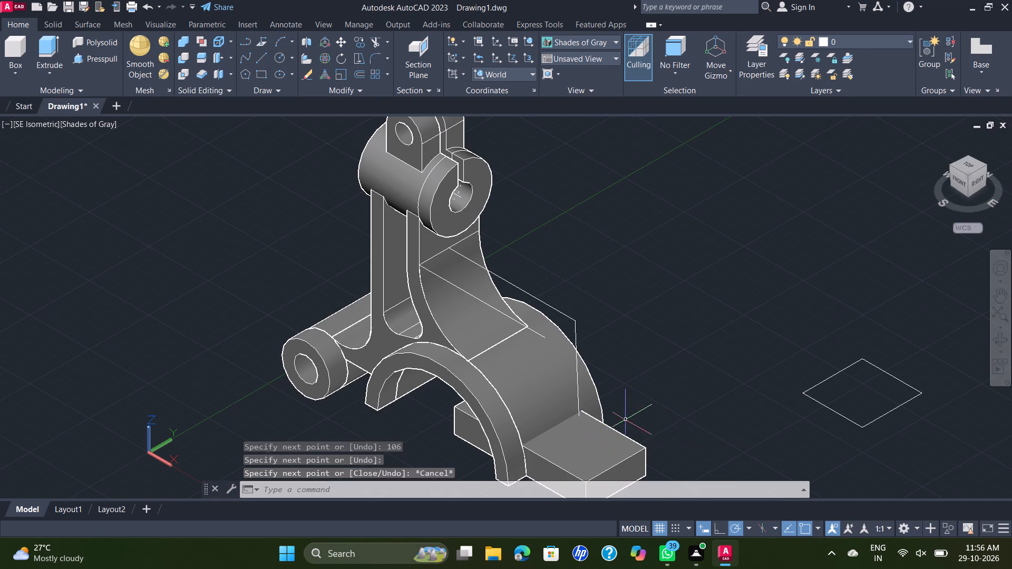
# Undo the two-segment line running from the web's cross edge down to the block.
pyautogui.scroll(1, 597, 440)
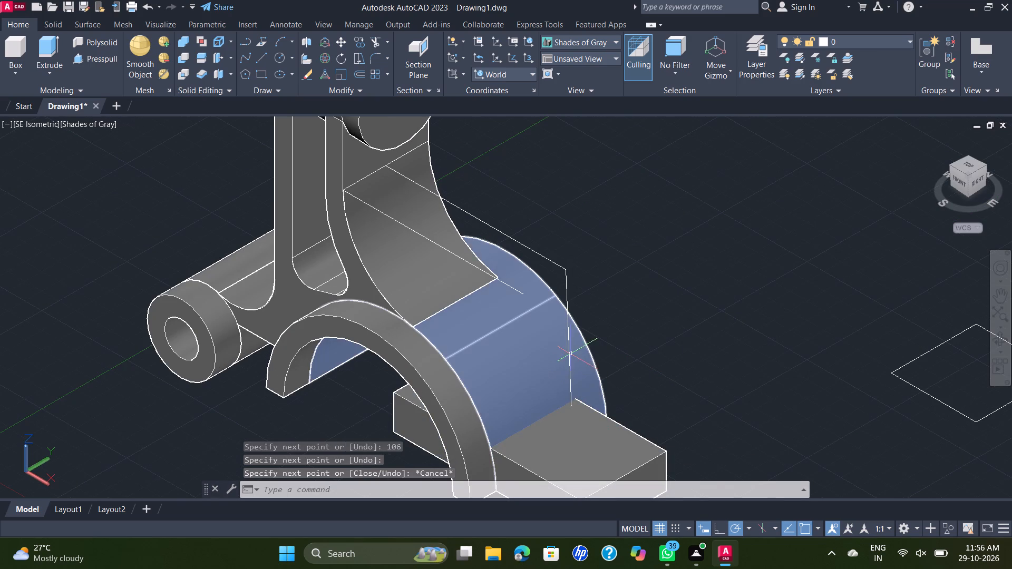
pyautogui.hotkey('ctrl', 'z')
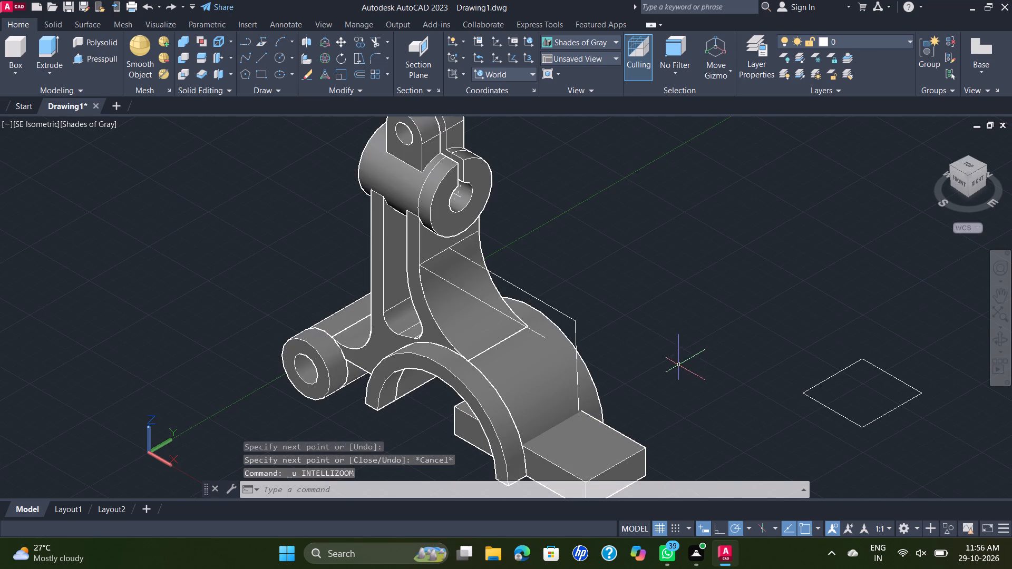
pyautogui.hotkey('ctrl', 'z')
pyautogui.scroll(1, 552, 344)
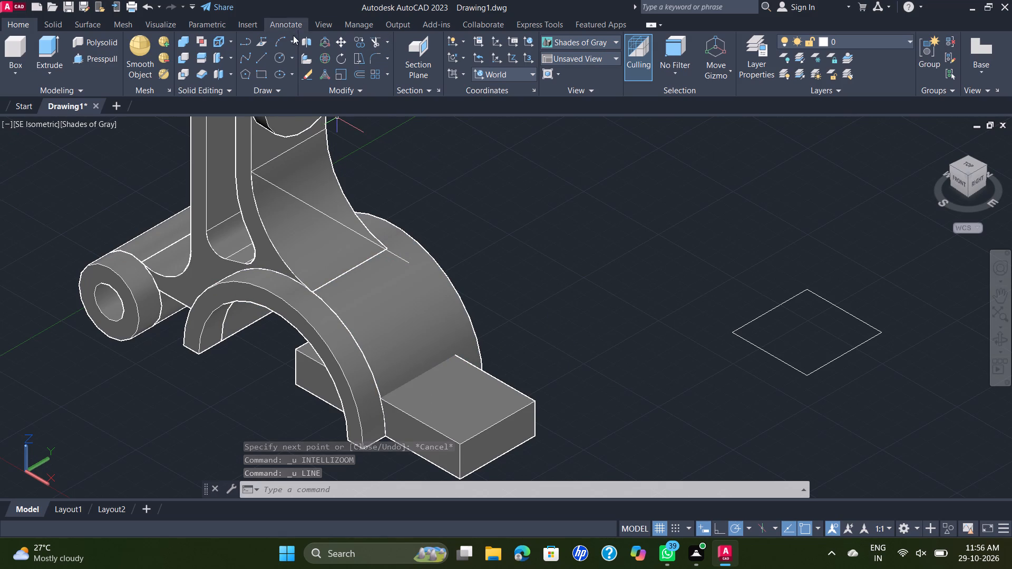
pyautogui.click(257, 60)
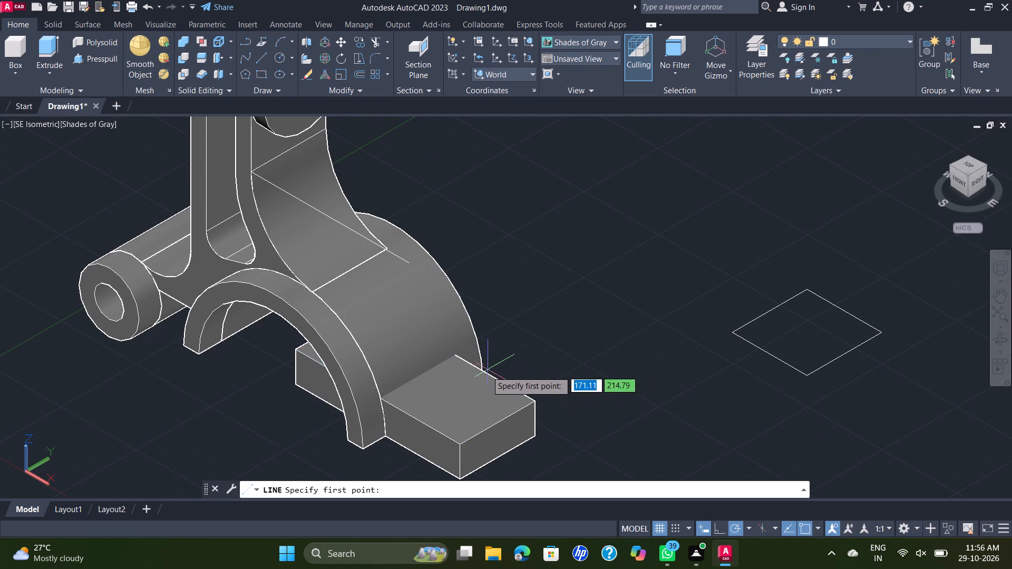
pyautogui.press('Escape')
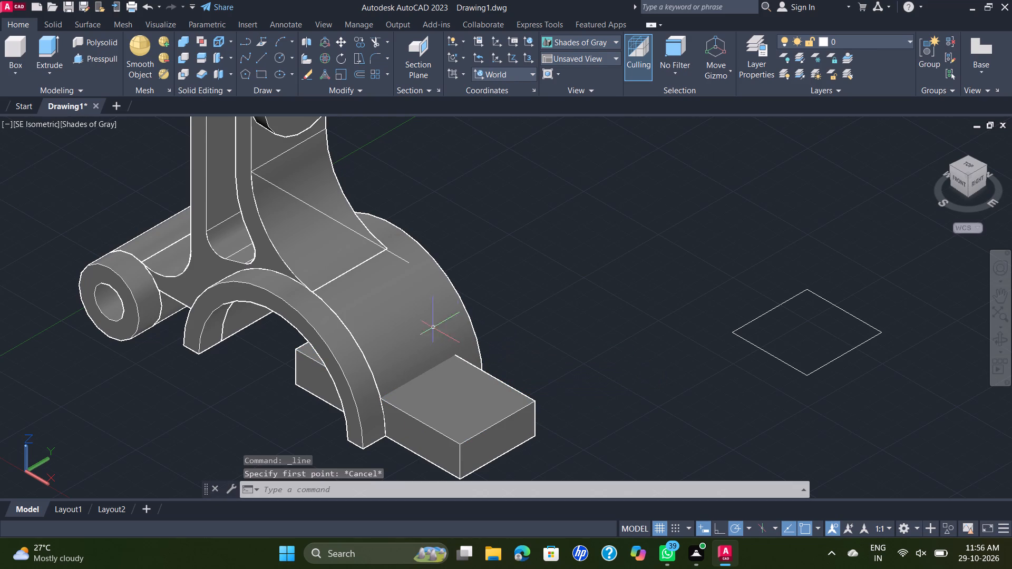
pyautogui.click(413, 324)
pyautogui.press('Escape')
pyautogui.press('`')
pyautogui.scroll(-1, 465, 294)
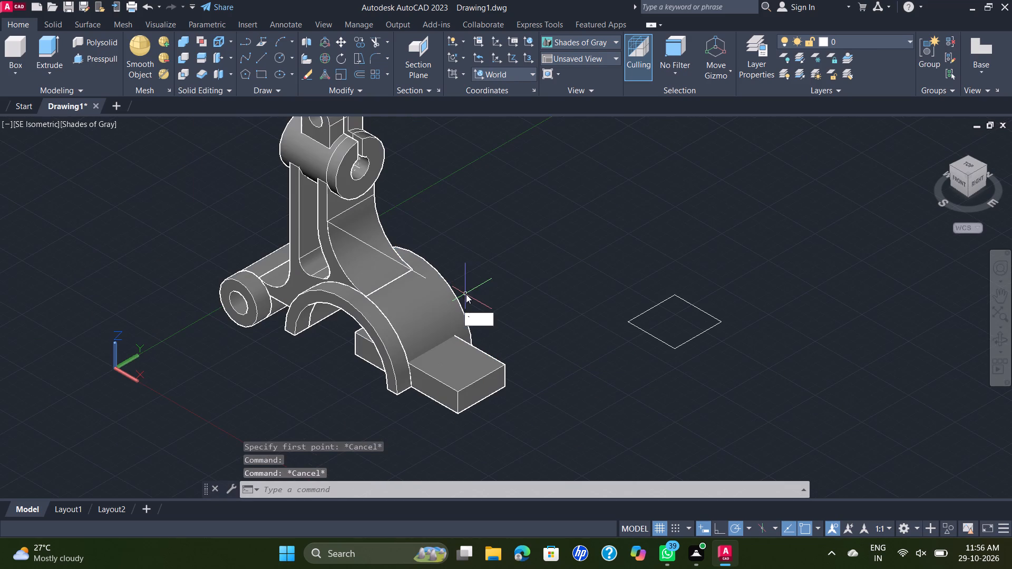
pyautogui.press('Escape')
# Union the part's solids, including the web, arched base and block, into one solid.
pyautogui.moveTo(501, 157); pyautogui.dragTo(496, 160)
pyautogui.click(210, 439)
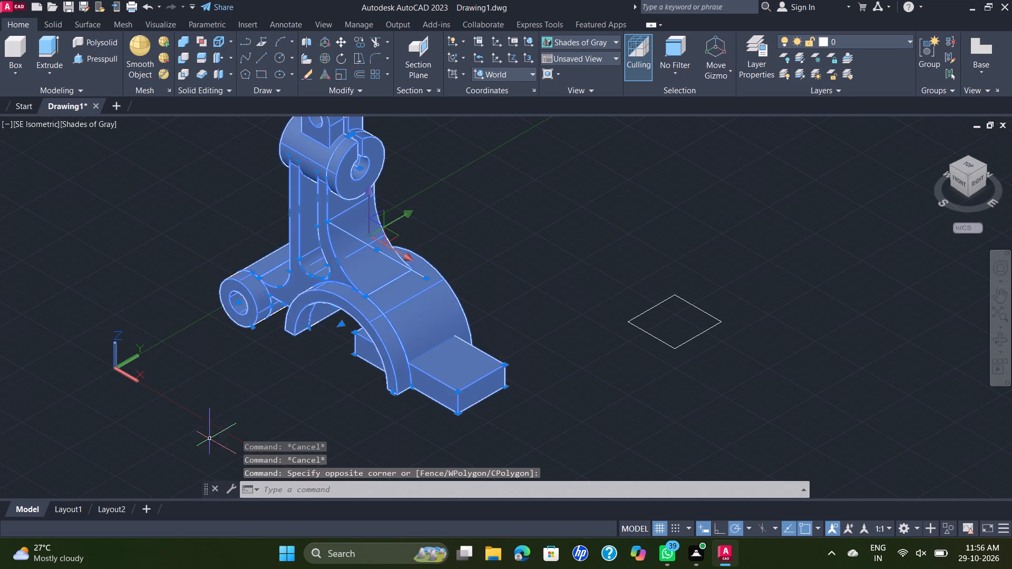
pyautogui.click(189, 41)
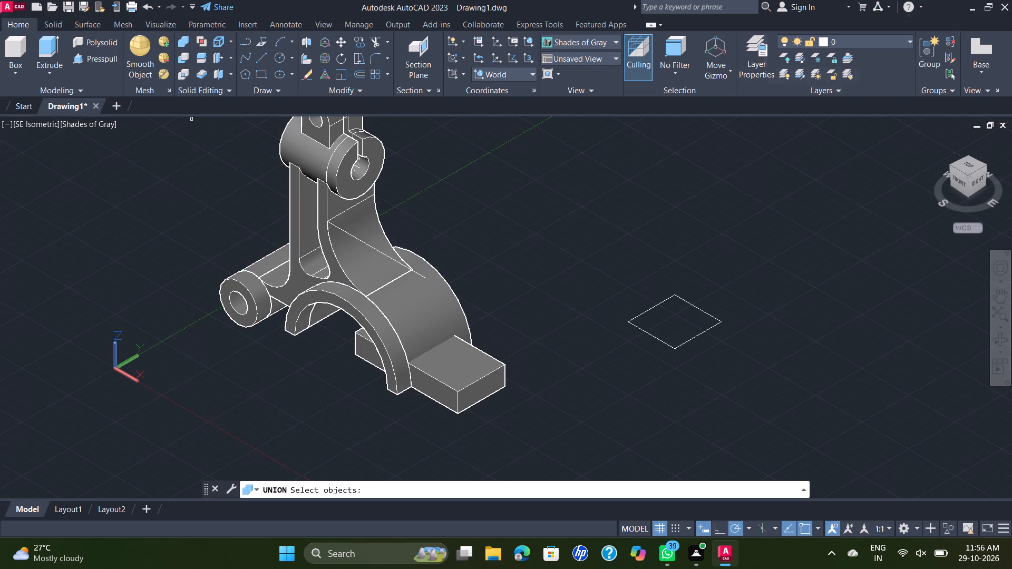
pyautogui.click(526, 161)
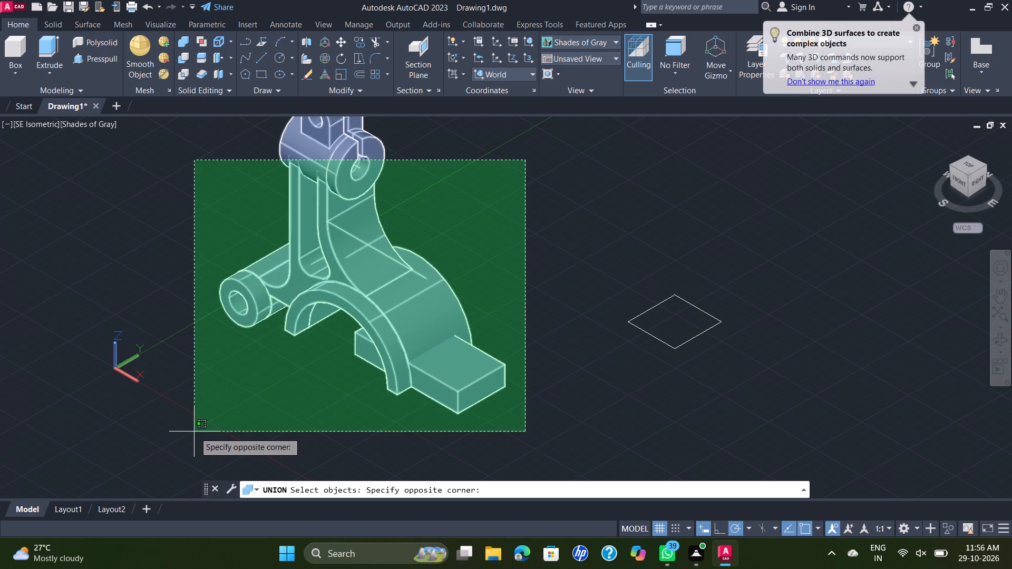
pyautogui.click(194, 432)
pyautogui.rightClick(505, 253)
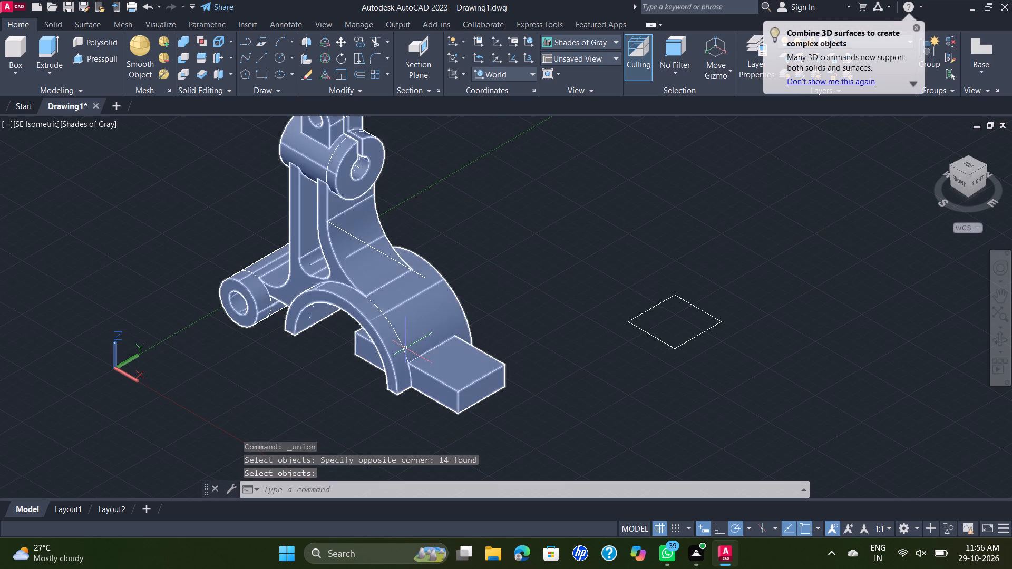
# Presspull the front face of the block's portion inside the arch backwards to remove the material protruding under the arch.
pyautogui.click(95, 54)
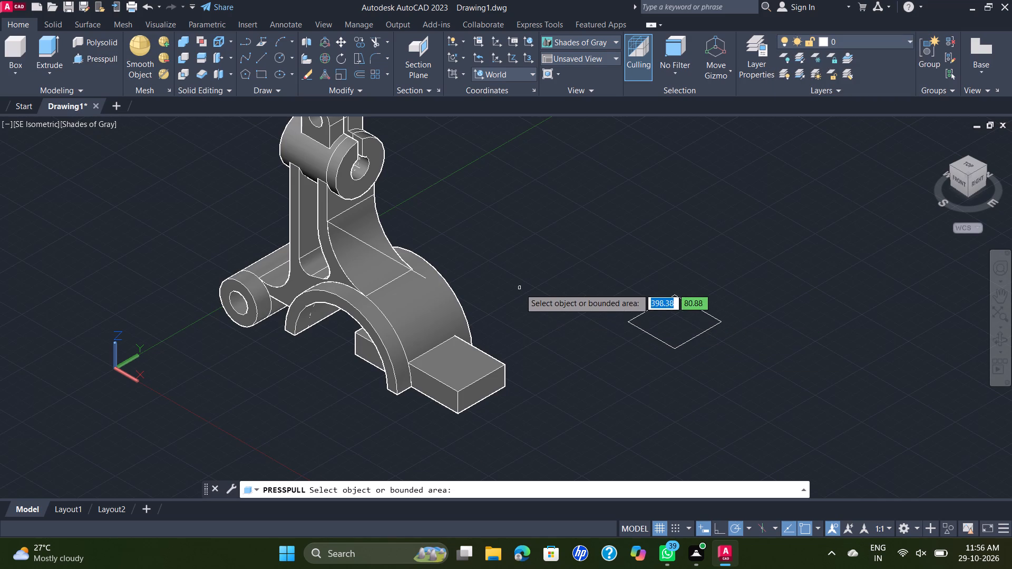
pyautogui.keyDown('shift'); pyautogui.moveTo(520, 288); pyautogui.dragTo(609, 249, button='middle'); pyautogui.keyUp('shift')
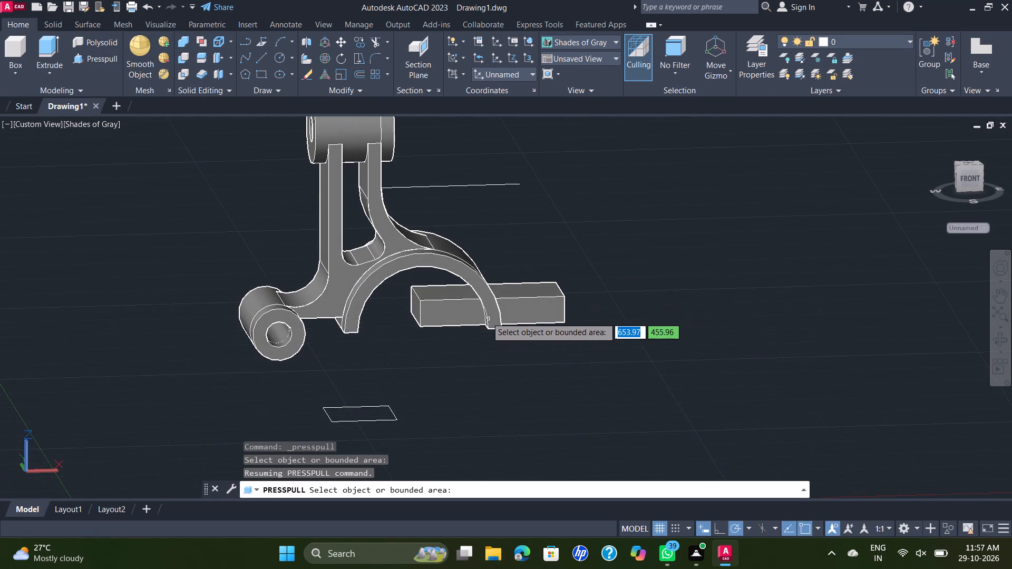
pyautogui.click(473, 310)
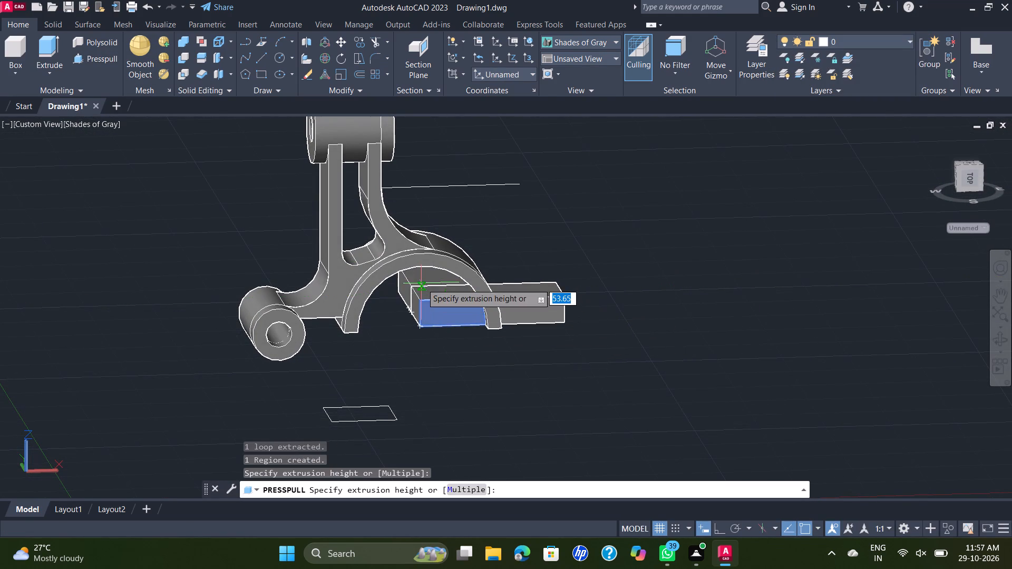
pyautogui.click(421, 283)
pyautogui.press('Escape')
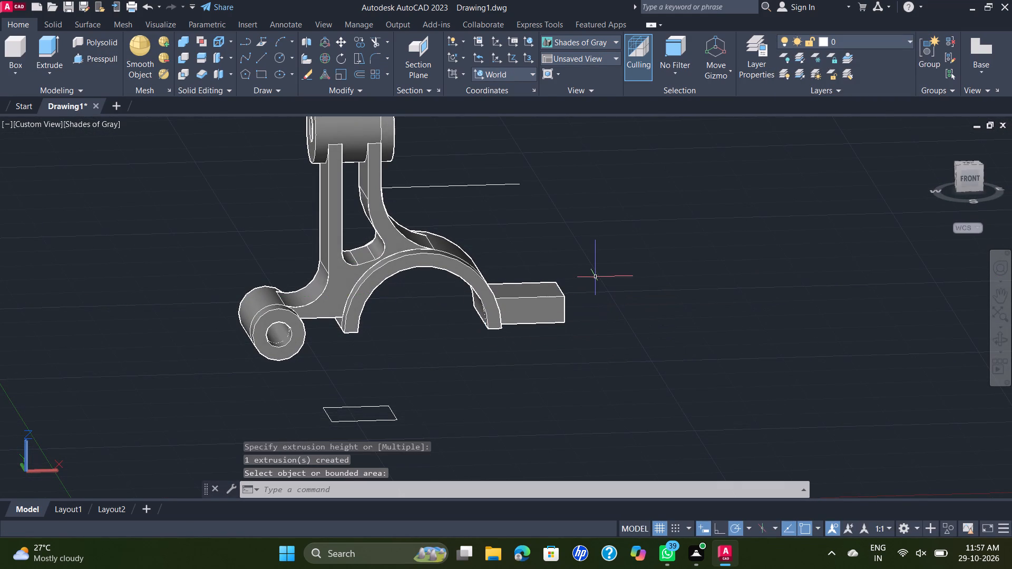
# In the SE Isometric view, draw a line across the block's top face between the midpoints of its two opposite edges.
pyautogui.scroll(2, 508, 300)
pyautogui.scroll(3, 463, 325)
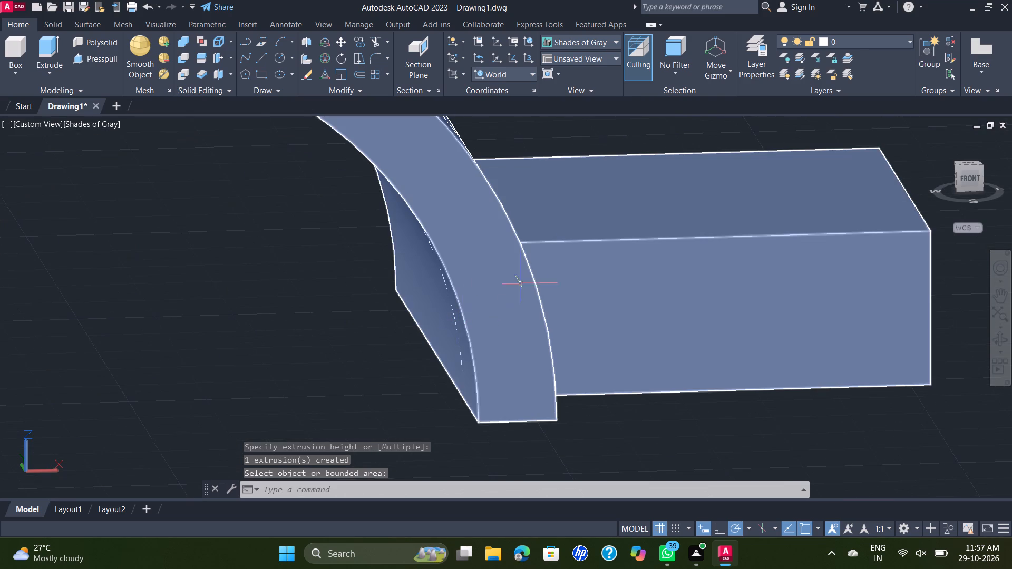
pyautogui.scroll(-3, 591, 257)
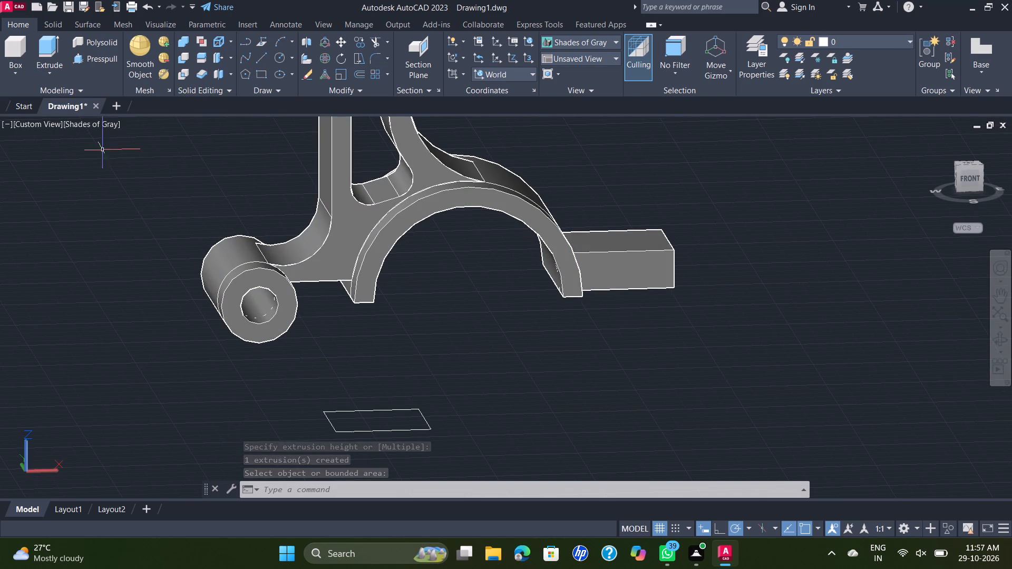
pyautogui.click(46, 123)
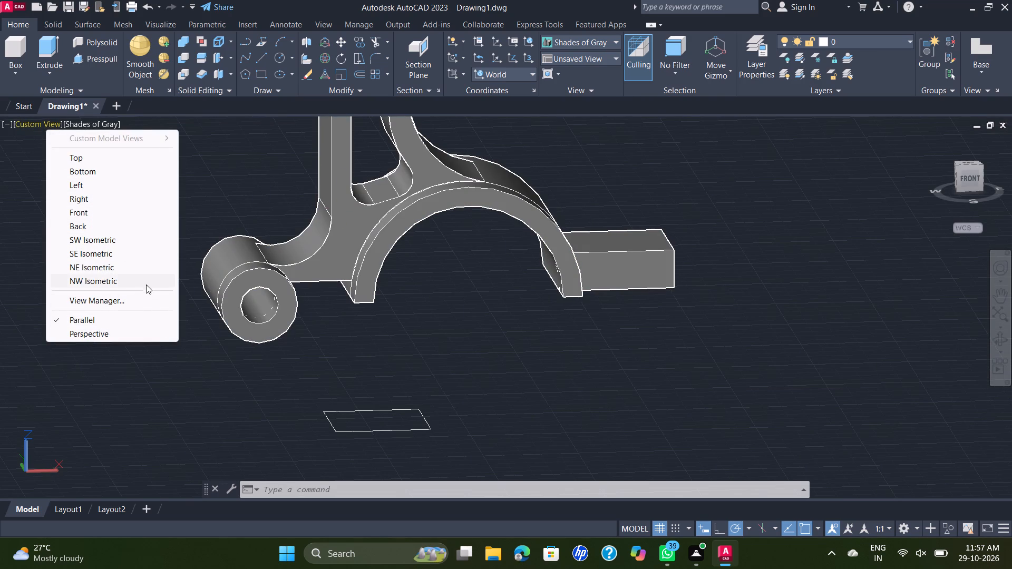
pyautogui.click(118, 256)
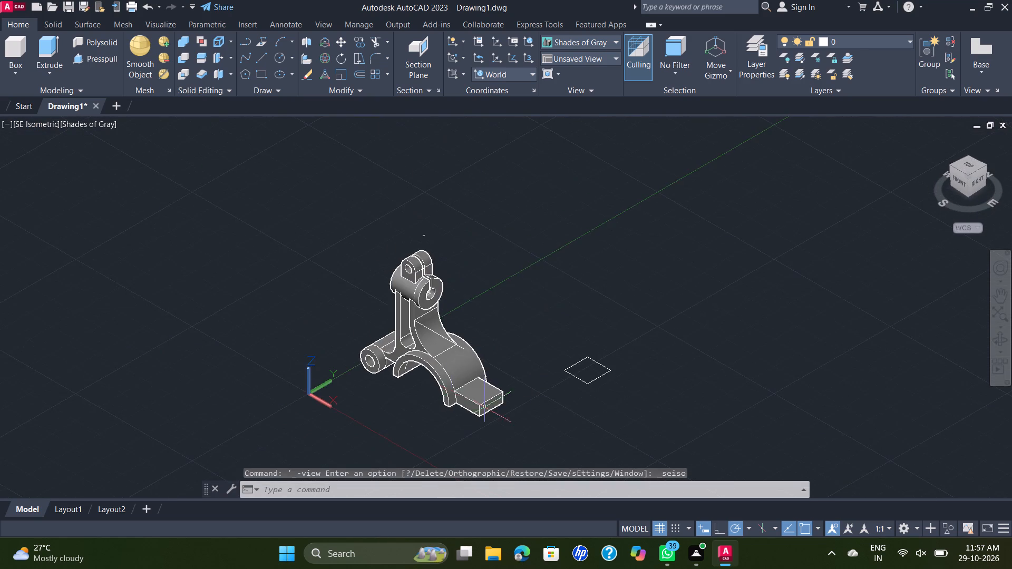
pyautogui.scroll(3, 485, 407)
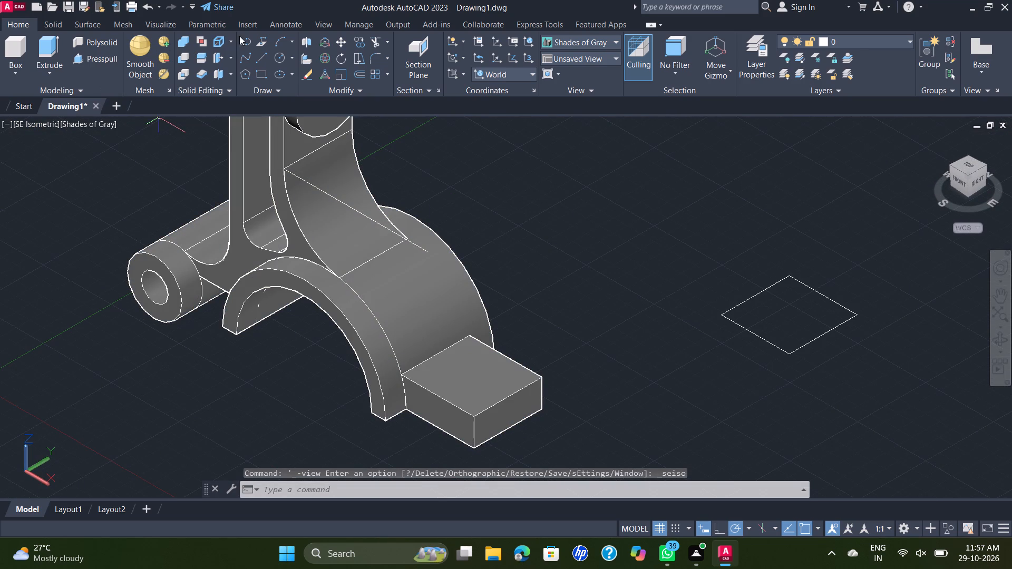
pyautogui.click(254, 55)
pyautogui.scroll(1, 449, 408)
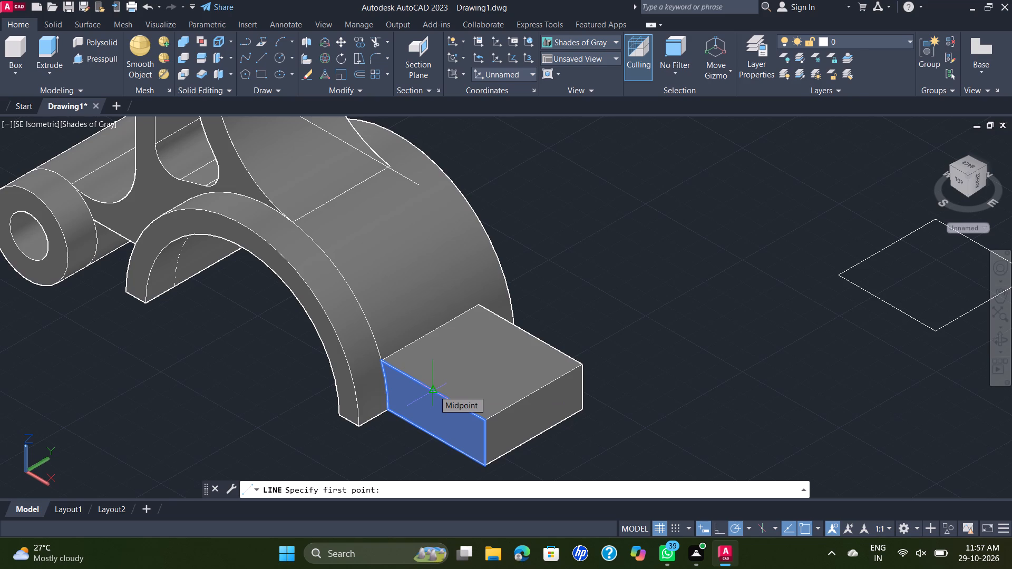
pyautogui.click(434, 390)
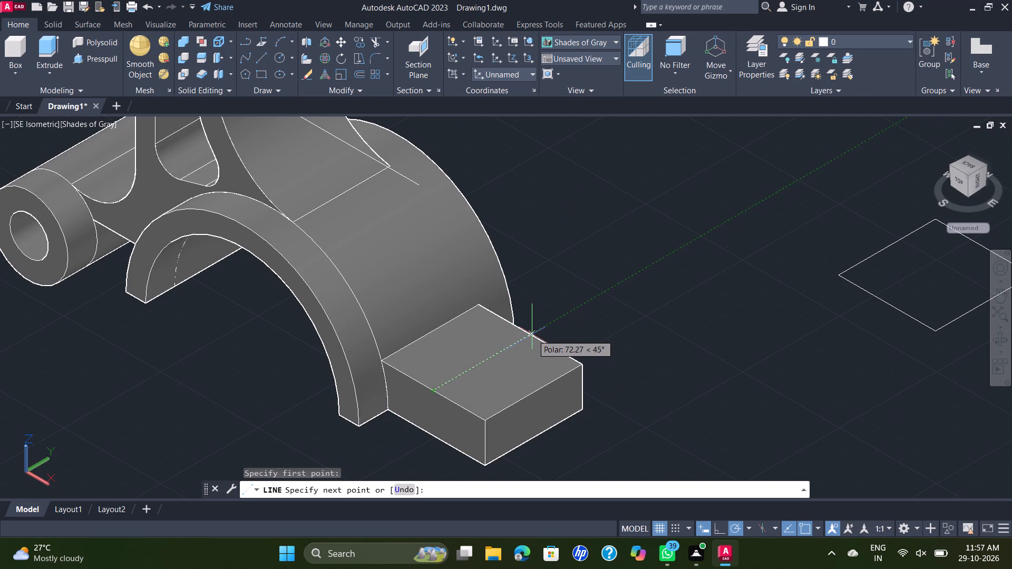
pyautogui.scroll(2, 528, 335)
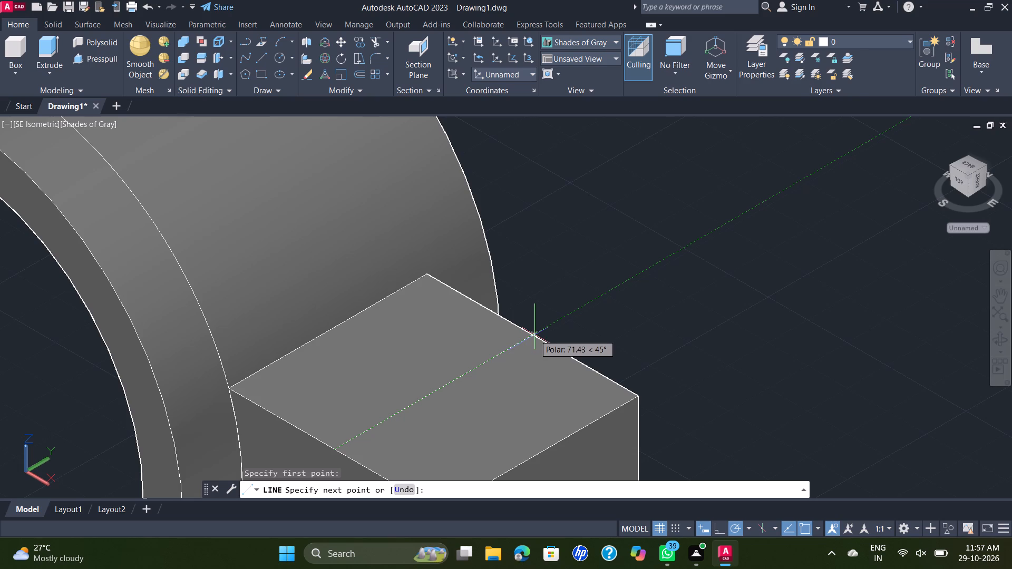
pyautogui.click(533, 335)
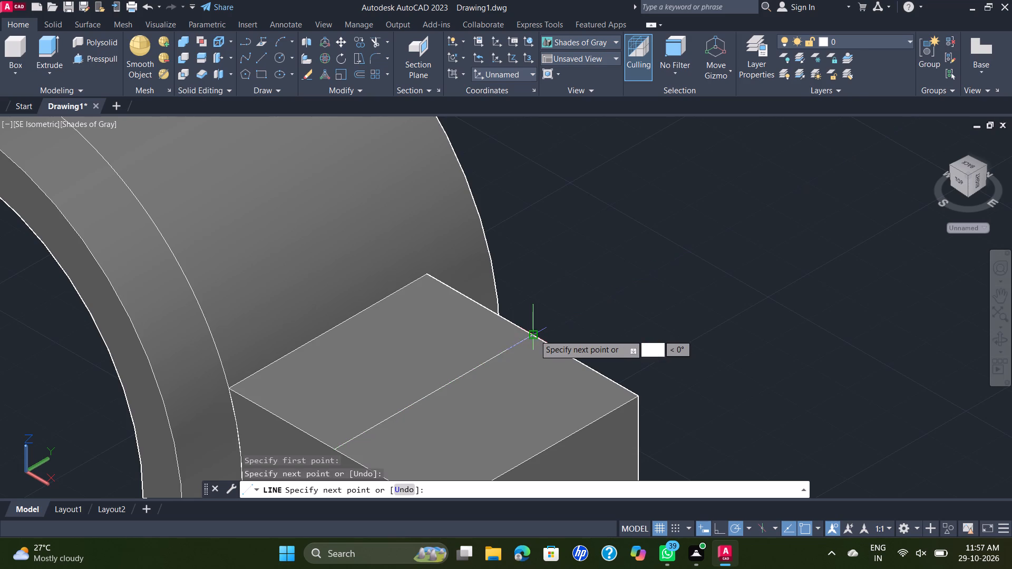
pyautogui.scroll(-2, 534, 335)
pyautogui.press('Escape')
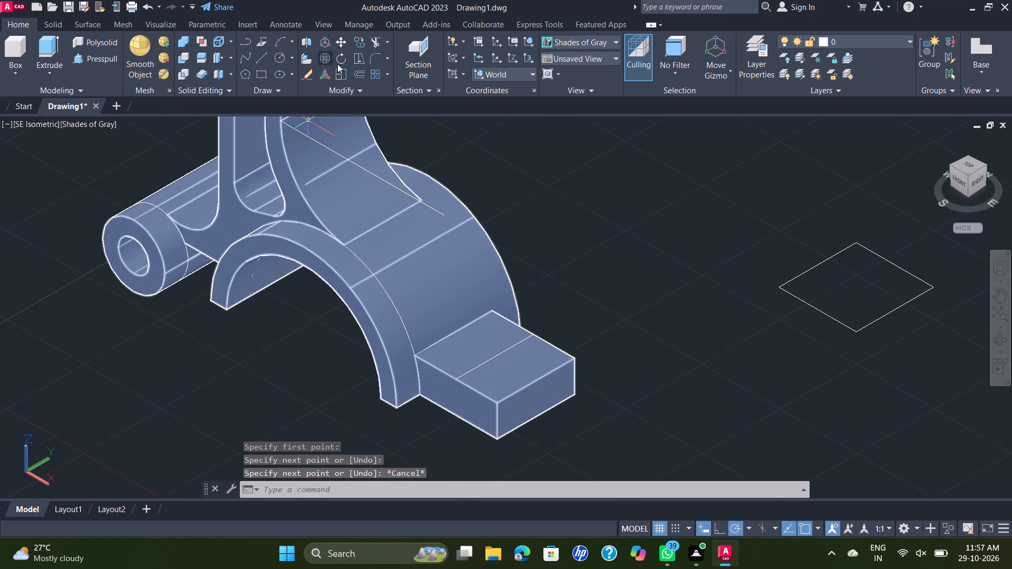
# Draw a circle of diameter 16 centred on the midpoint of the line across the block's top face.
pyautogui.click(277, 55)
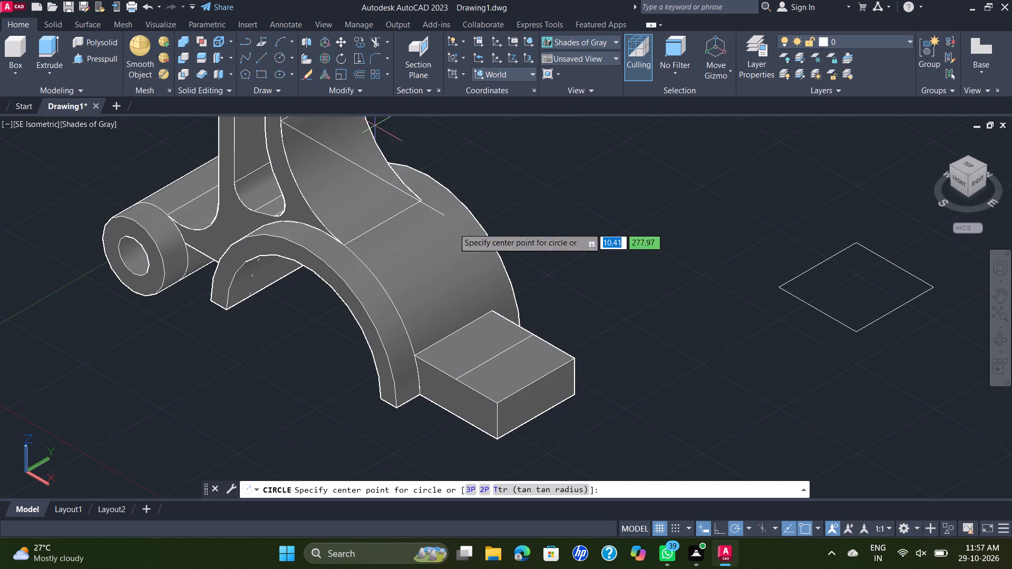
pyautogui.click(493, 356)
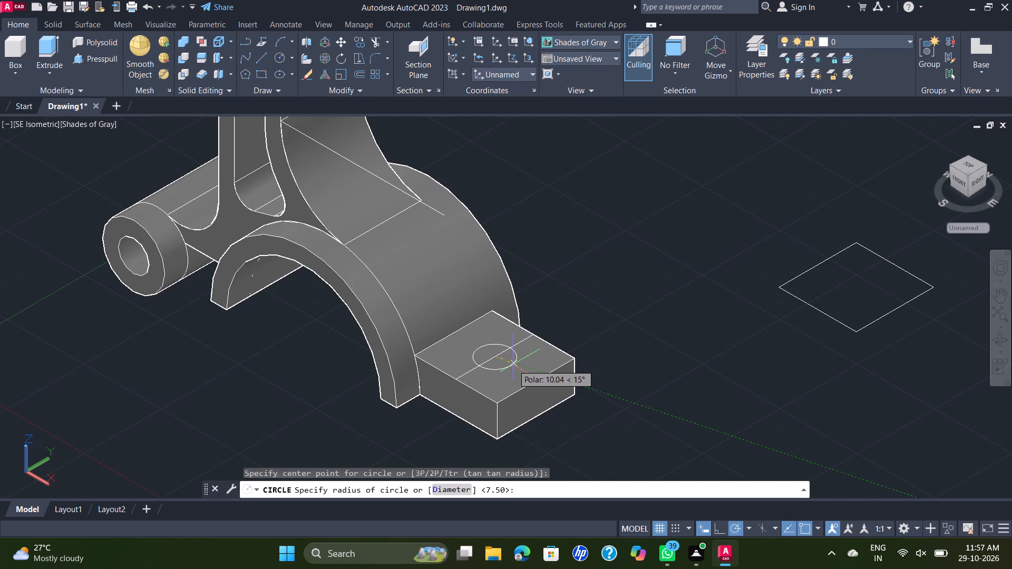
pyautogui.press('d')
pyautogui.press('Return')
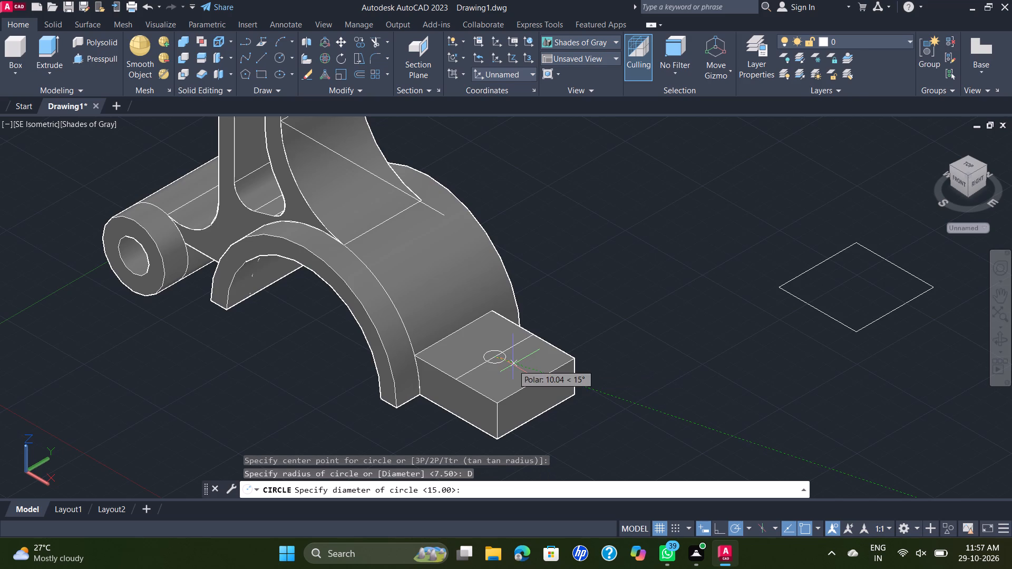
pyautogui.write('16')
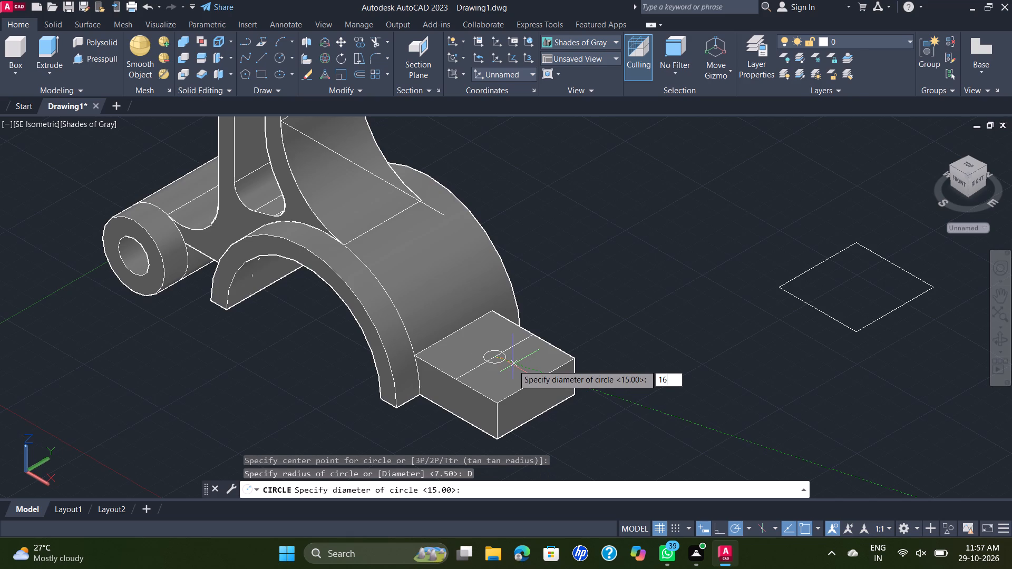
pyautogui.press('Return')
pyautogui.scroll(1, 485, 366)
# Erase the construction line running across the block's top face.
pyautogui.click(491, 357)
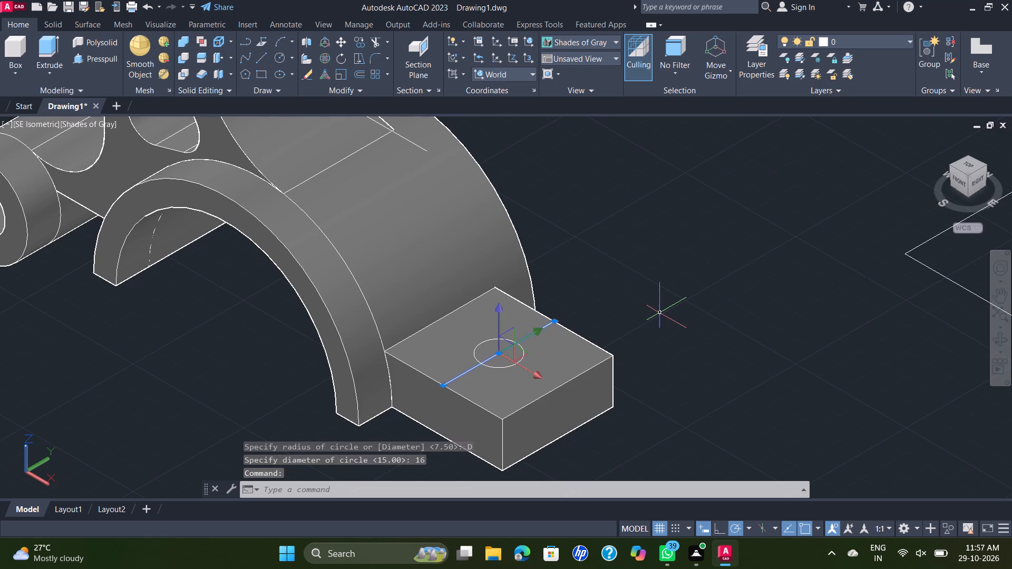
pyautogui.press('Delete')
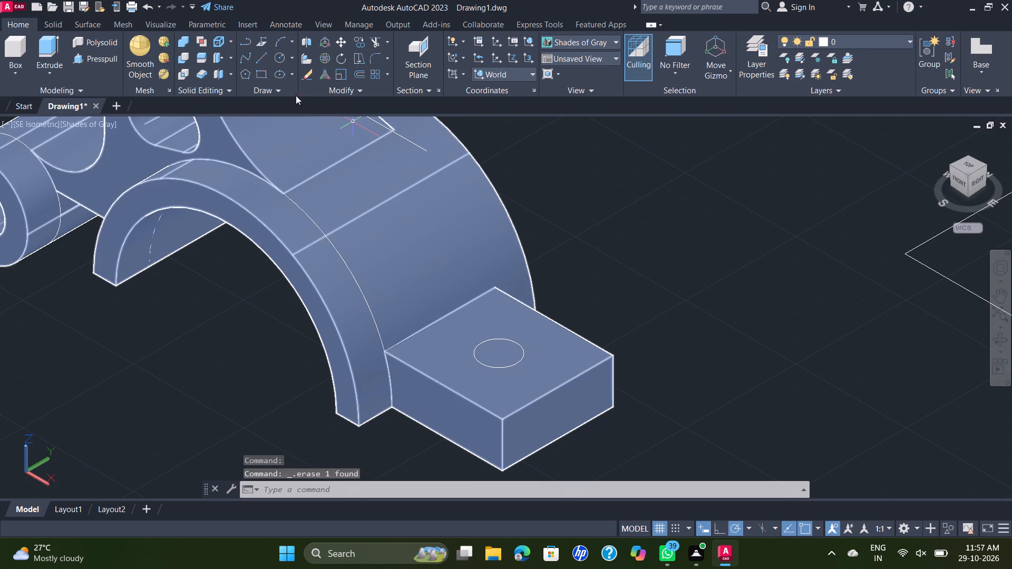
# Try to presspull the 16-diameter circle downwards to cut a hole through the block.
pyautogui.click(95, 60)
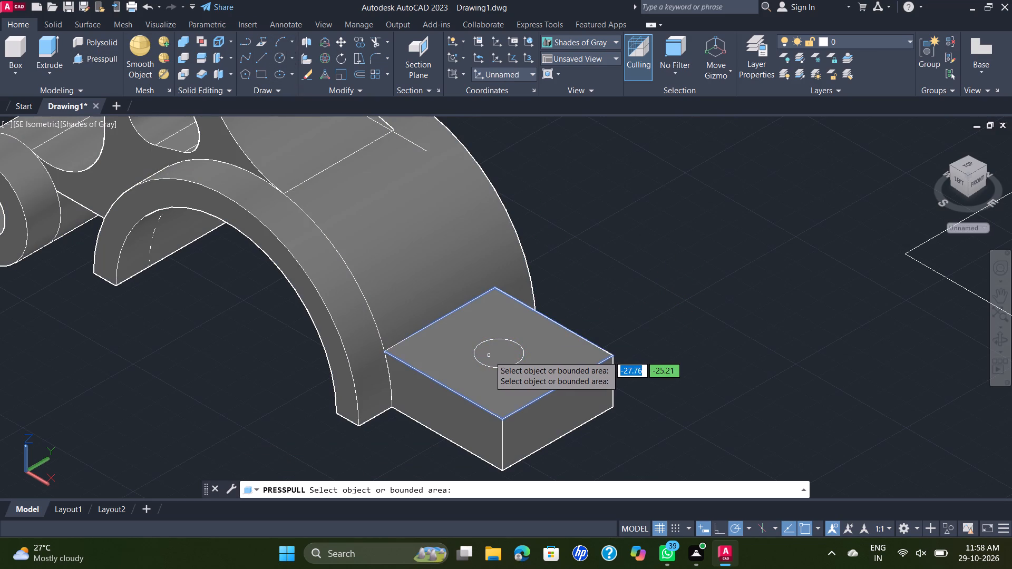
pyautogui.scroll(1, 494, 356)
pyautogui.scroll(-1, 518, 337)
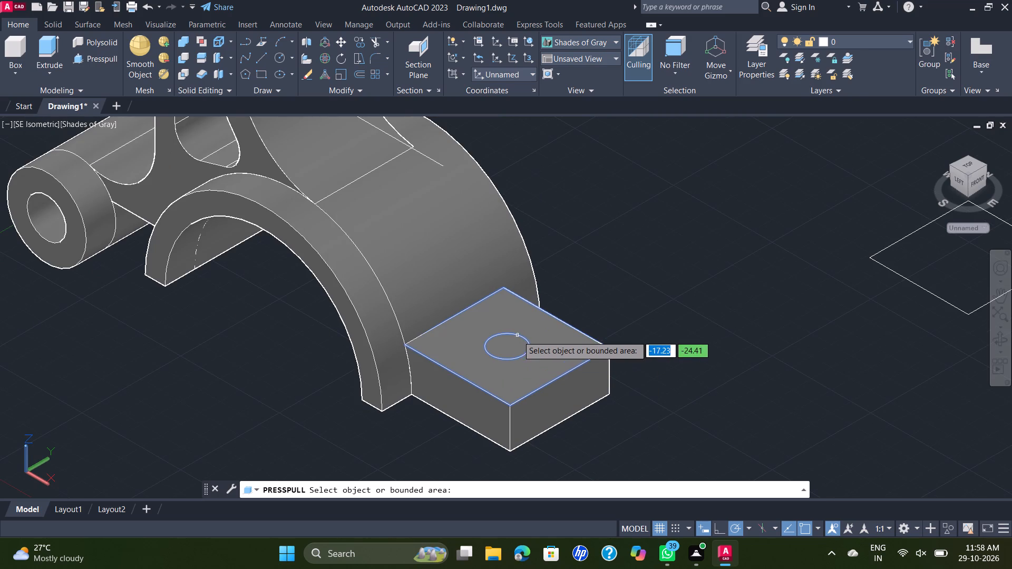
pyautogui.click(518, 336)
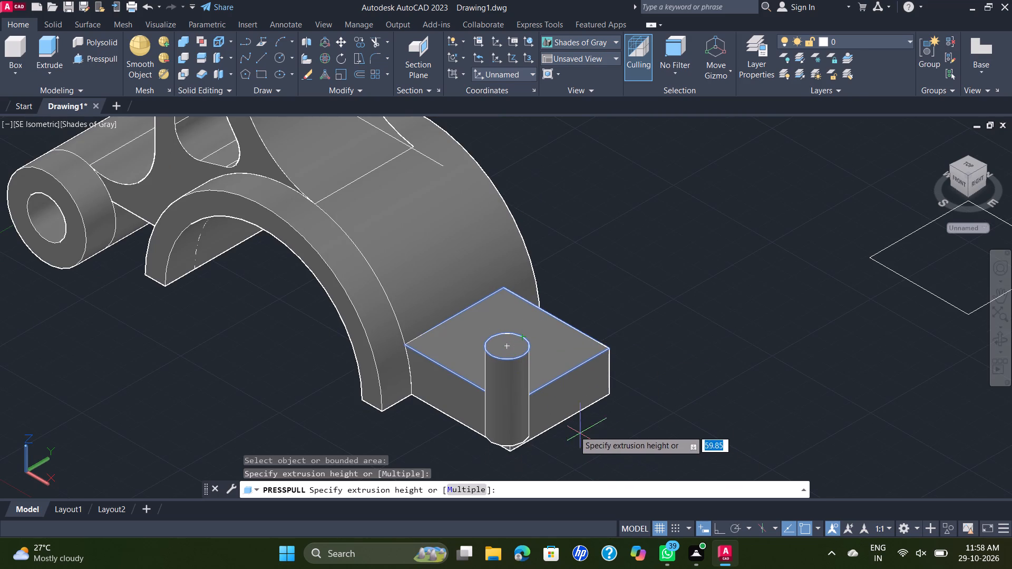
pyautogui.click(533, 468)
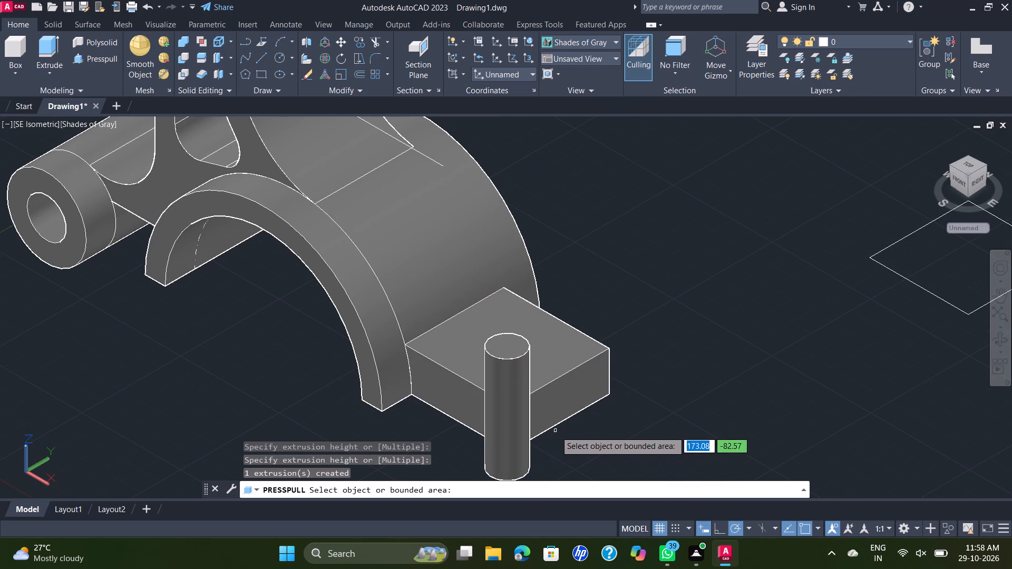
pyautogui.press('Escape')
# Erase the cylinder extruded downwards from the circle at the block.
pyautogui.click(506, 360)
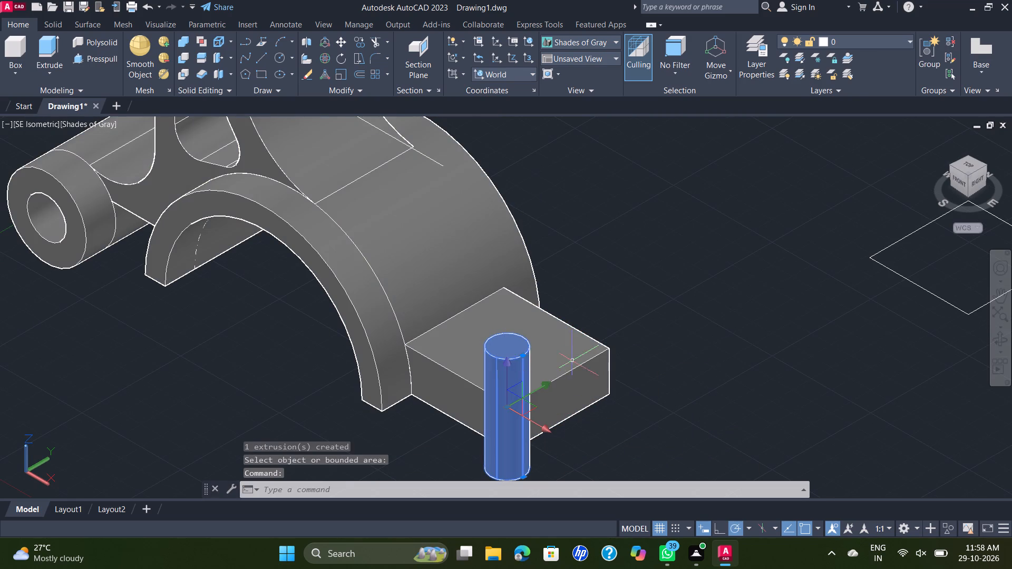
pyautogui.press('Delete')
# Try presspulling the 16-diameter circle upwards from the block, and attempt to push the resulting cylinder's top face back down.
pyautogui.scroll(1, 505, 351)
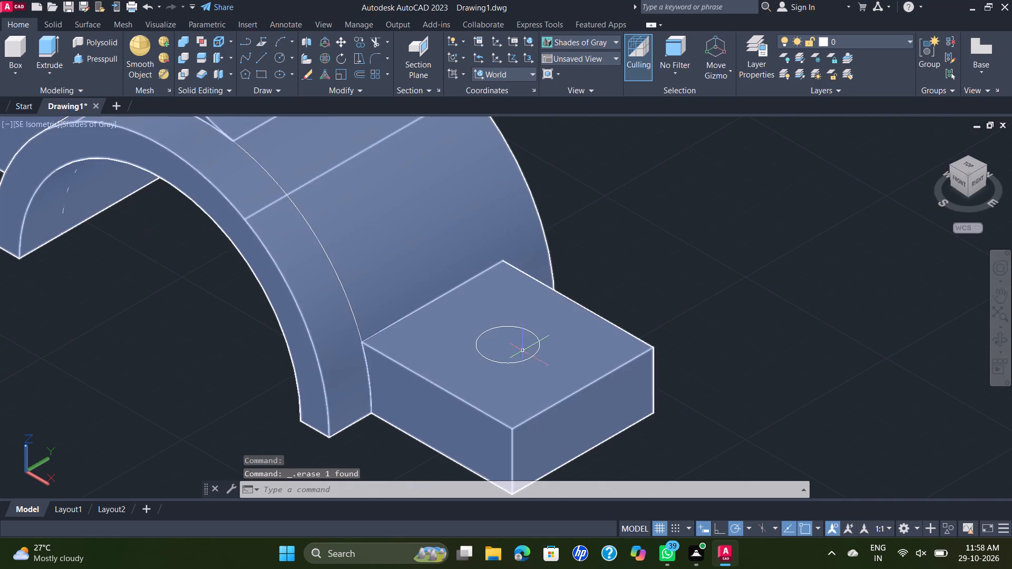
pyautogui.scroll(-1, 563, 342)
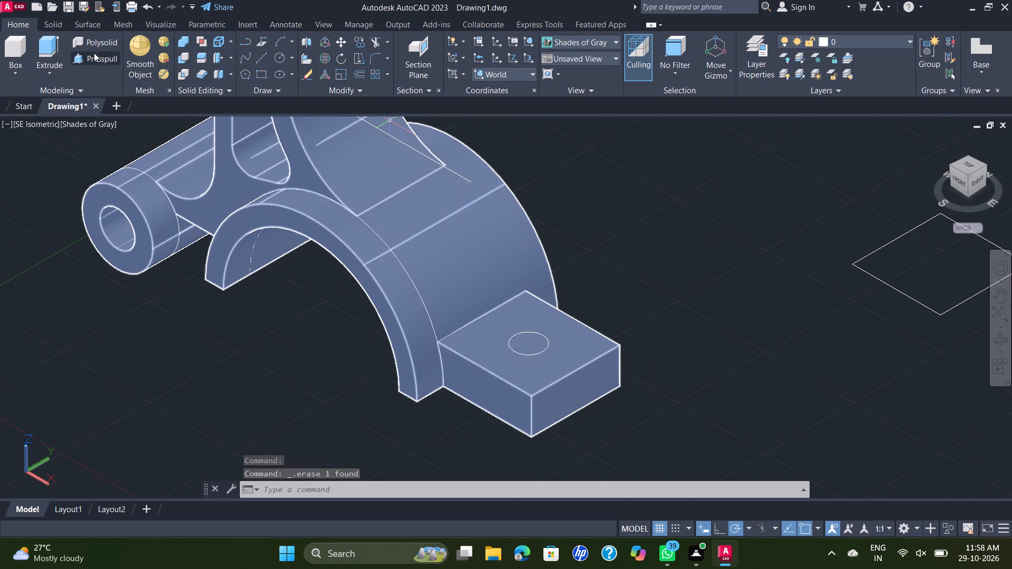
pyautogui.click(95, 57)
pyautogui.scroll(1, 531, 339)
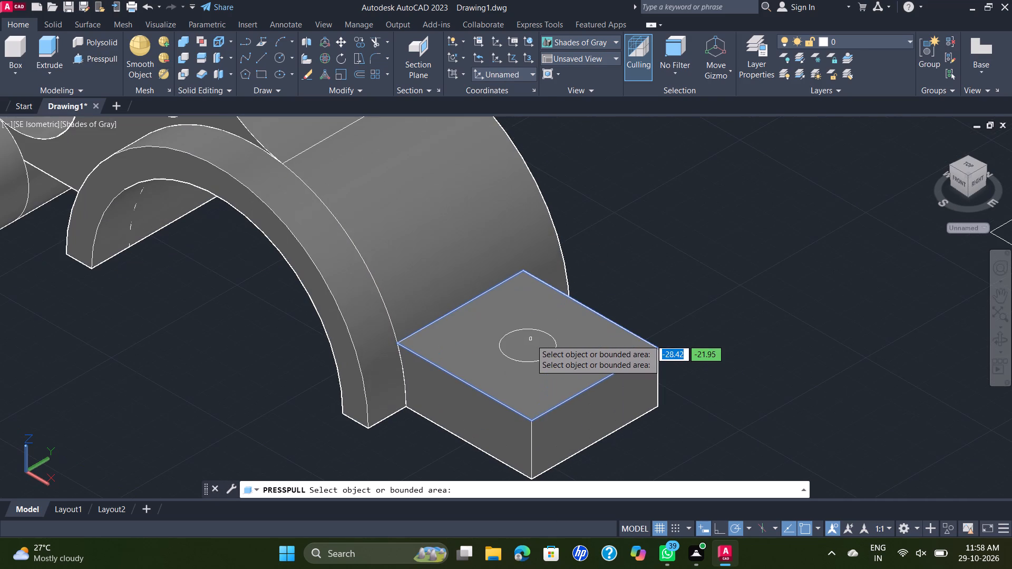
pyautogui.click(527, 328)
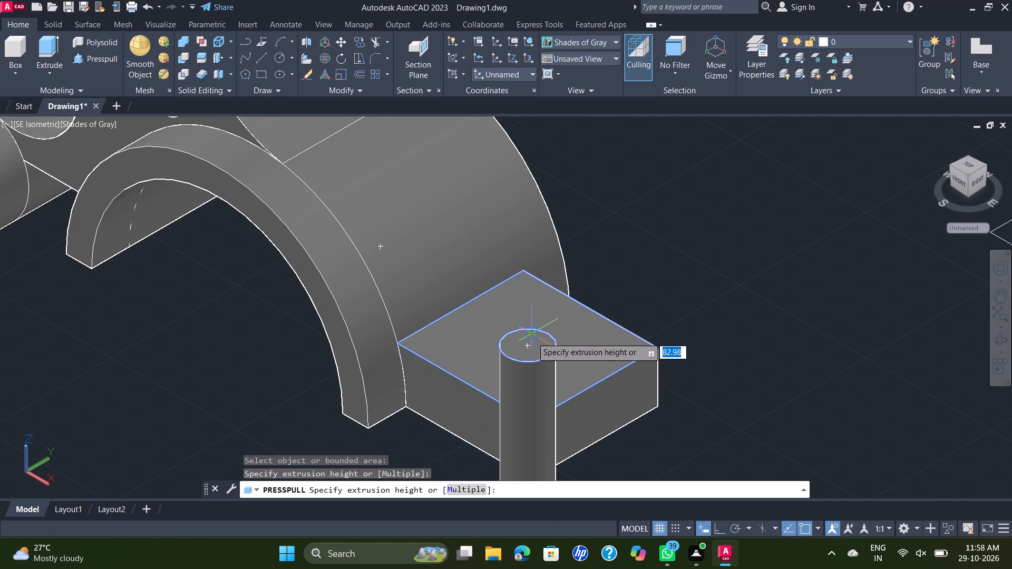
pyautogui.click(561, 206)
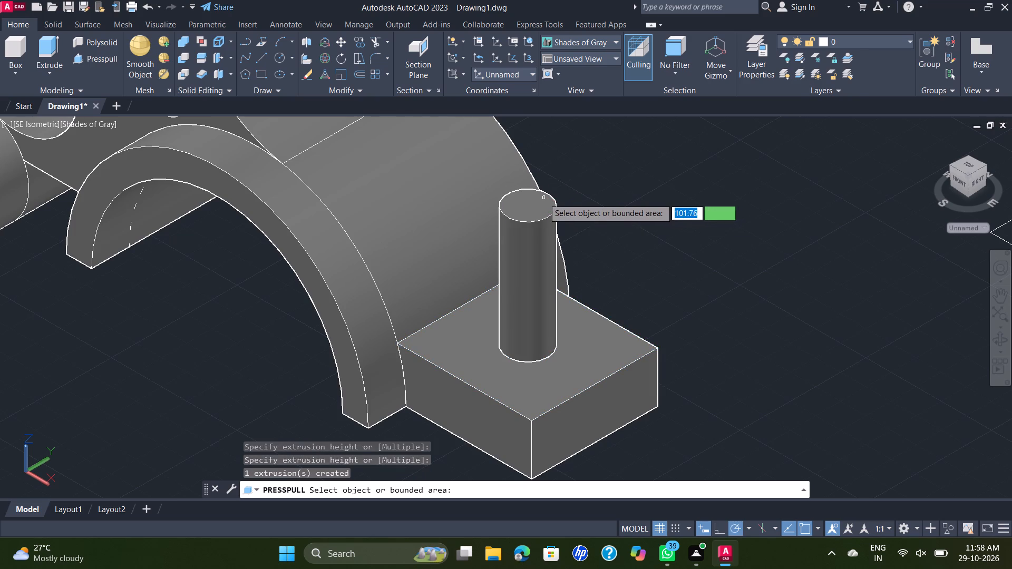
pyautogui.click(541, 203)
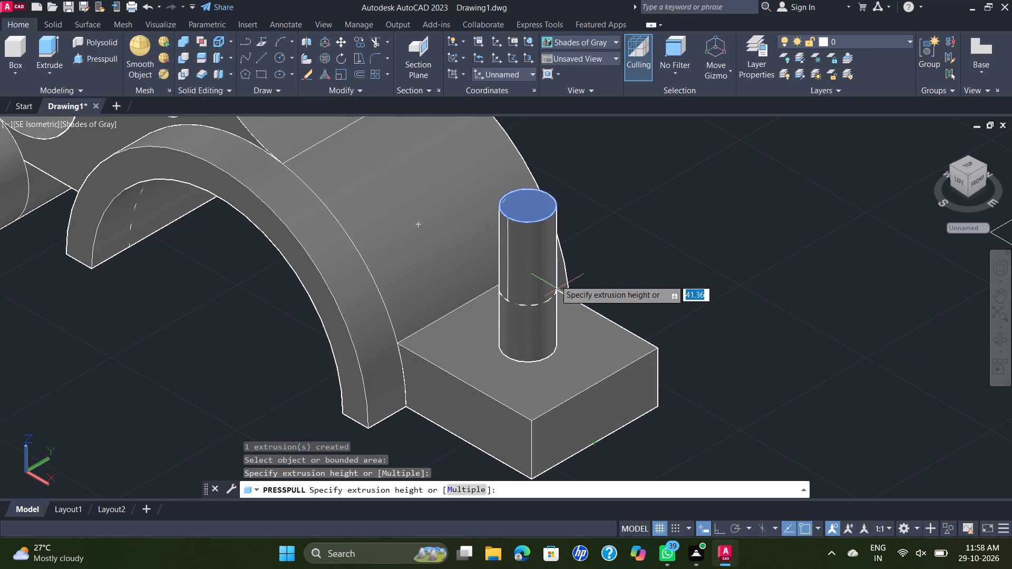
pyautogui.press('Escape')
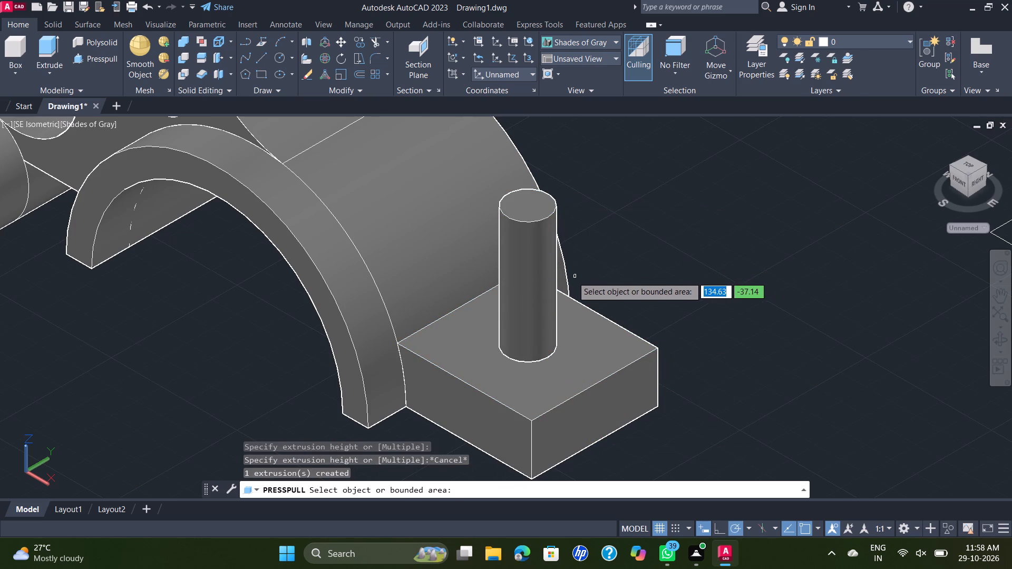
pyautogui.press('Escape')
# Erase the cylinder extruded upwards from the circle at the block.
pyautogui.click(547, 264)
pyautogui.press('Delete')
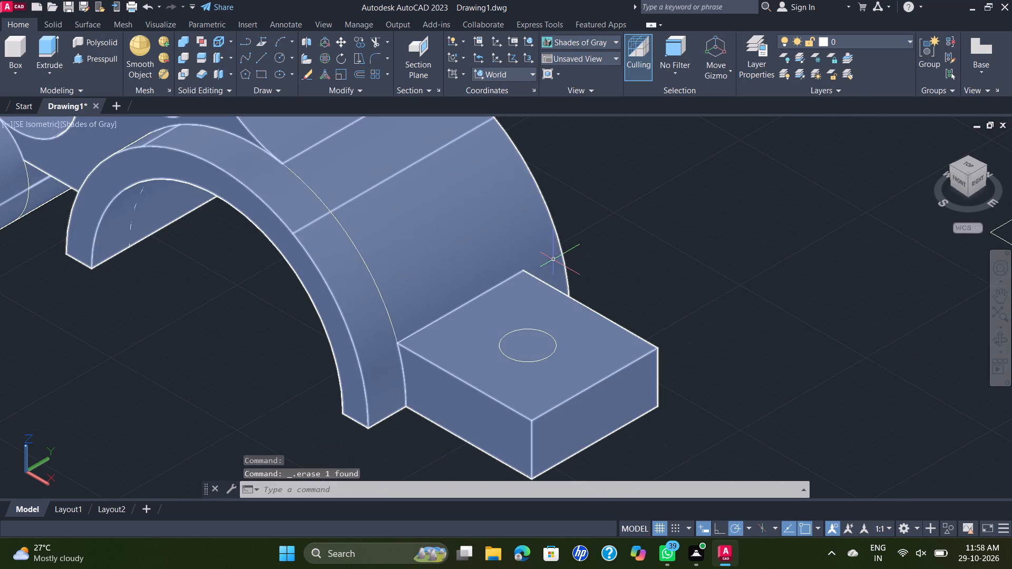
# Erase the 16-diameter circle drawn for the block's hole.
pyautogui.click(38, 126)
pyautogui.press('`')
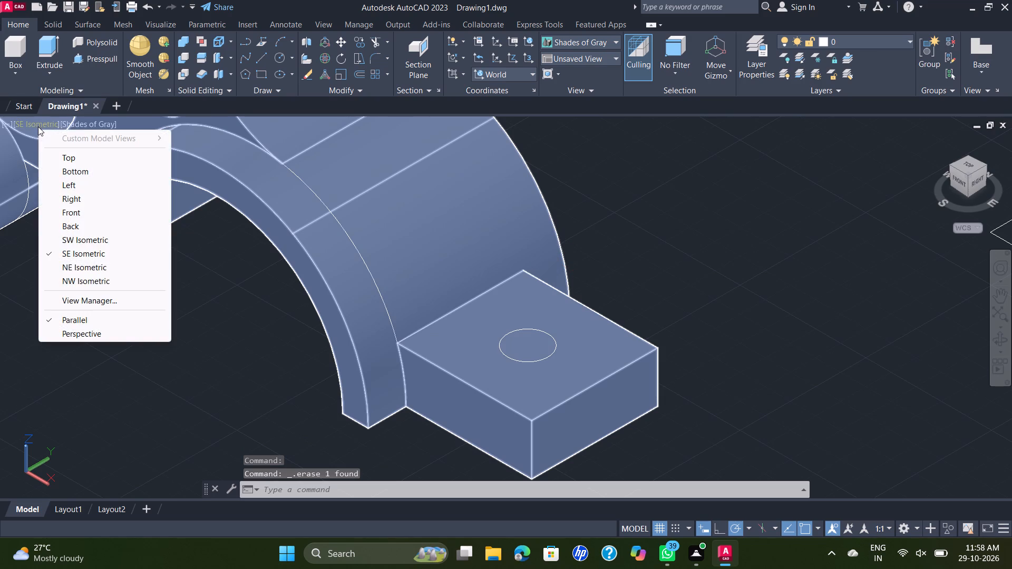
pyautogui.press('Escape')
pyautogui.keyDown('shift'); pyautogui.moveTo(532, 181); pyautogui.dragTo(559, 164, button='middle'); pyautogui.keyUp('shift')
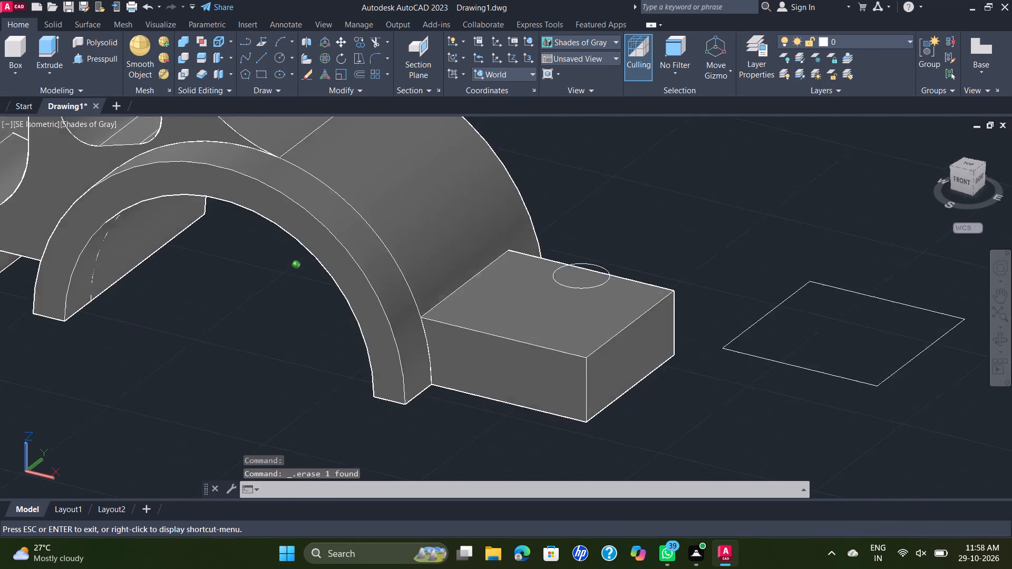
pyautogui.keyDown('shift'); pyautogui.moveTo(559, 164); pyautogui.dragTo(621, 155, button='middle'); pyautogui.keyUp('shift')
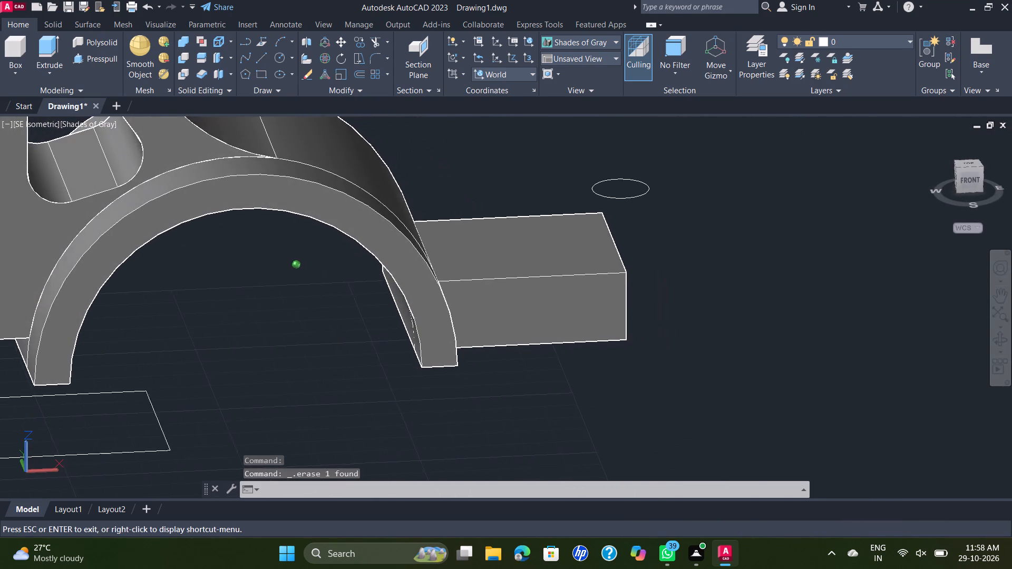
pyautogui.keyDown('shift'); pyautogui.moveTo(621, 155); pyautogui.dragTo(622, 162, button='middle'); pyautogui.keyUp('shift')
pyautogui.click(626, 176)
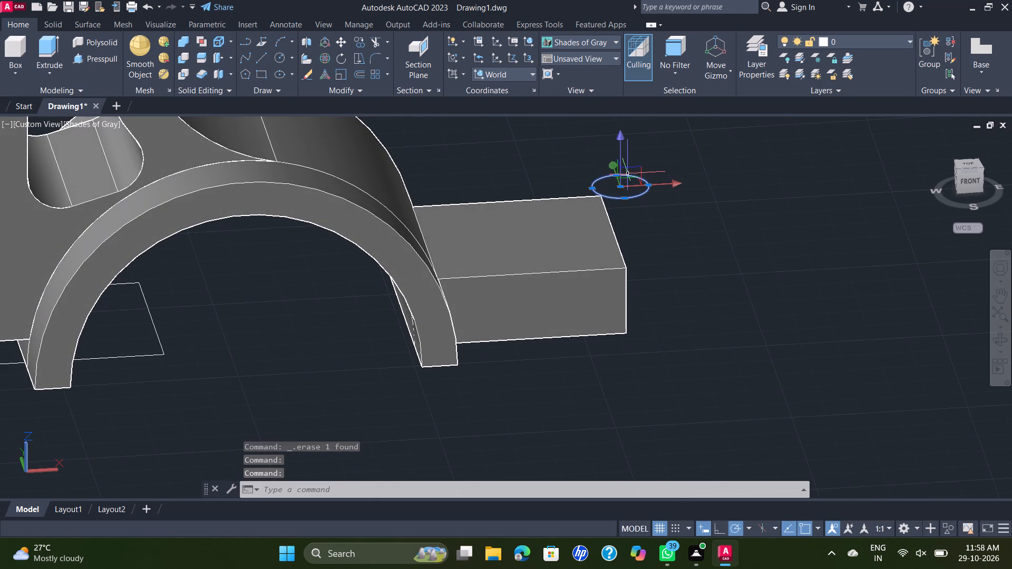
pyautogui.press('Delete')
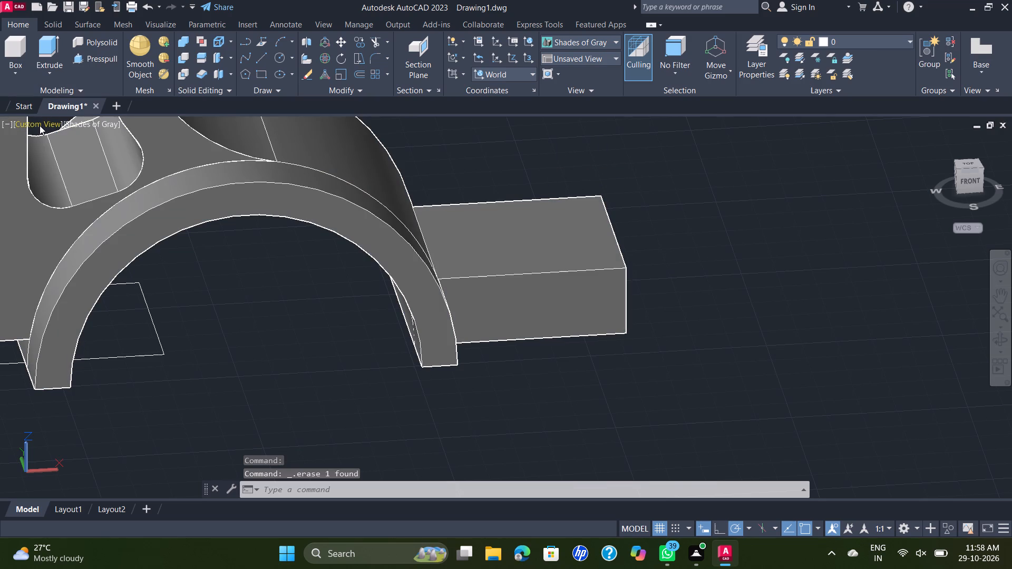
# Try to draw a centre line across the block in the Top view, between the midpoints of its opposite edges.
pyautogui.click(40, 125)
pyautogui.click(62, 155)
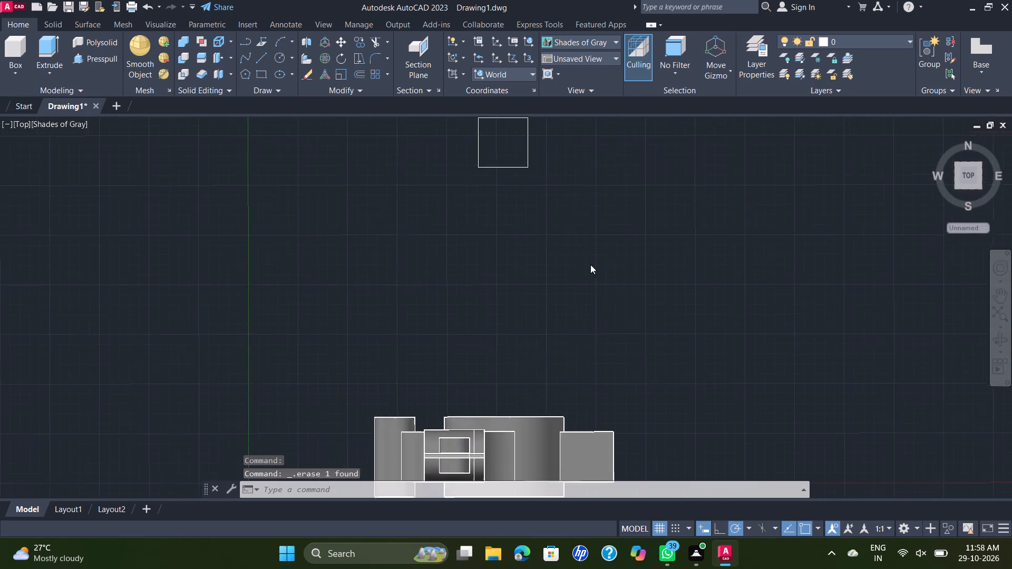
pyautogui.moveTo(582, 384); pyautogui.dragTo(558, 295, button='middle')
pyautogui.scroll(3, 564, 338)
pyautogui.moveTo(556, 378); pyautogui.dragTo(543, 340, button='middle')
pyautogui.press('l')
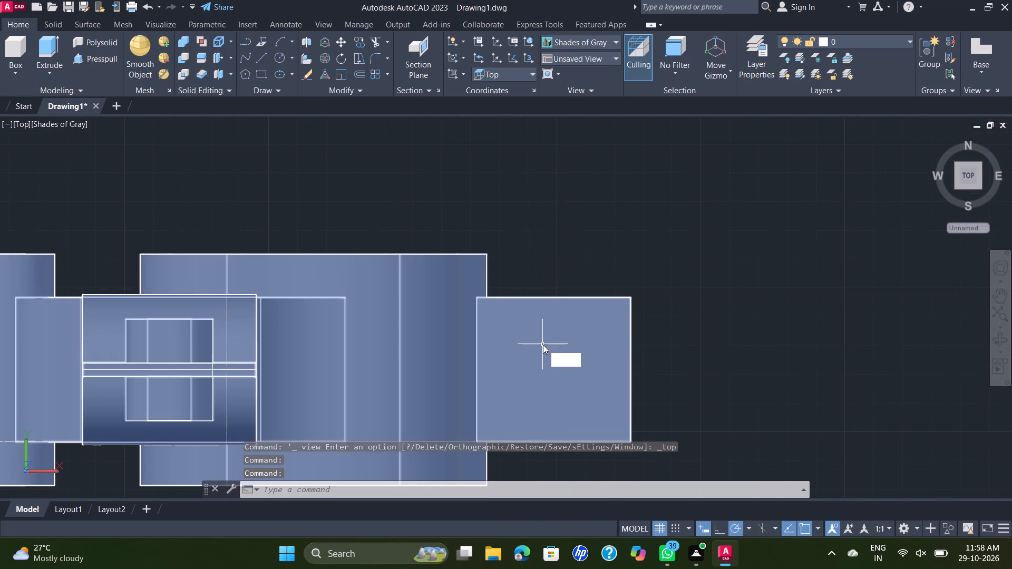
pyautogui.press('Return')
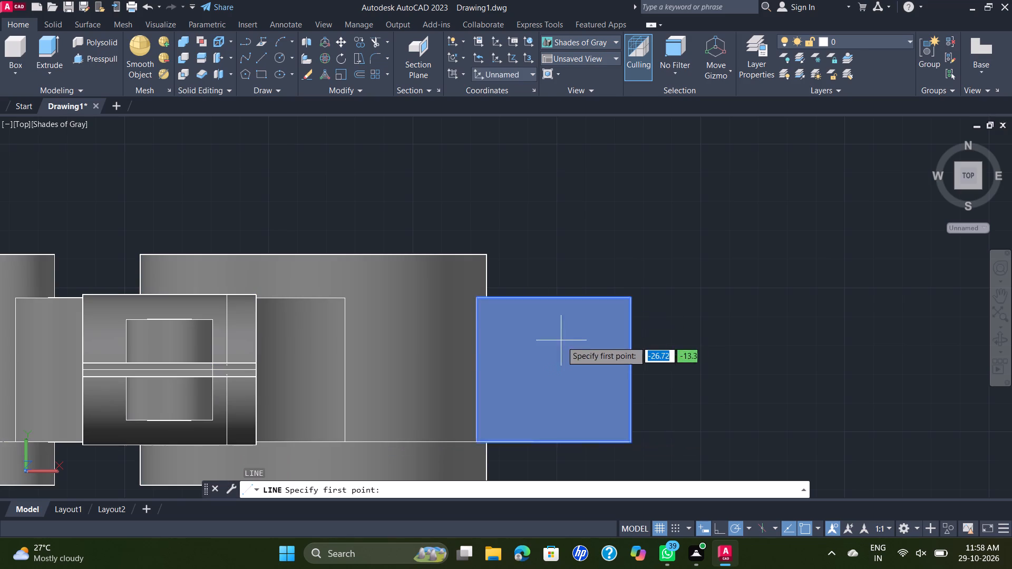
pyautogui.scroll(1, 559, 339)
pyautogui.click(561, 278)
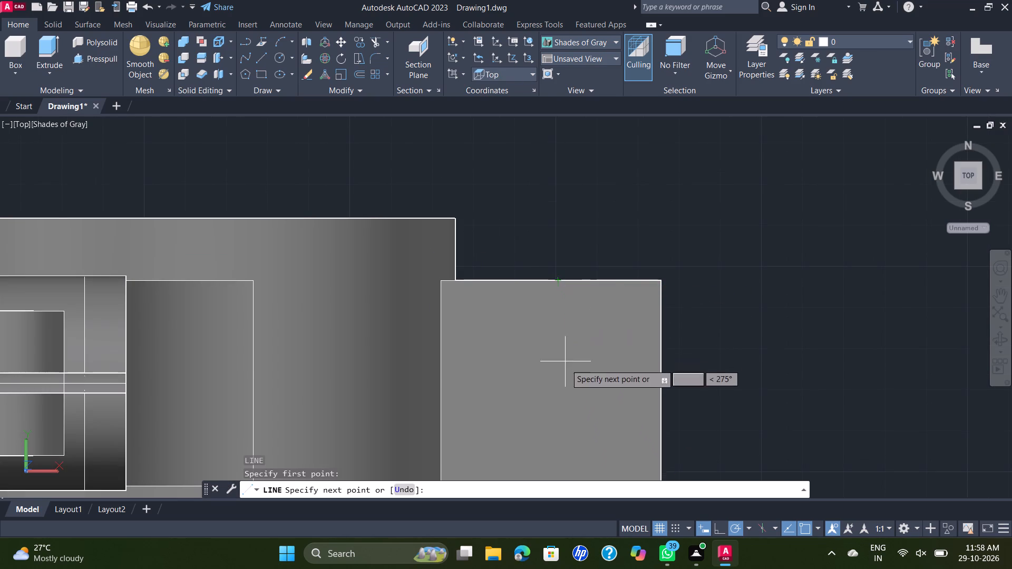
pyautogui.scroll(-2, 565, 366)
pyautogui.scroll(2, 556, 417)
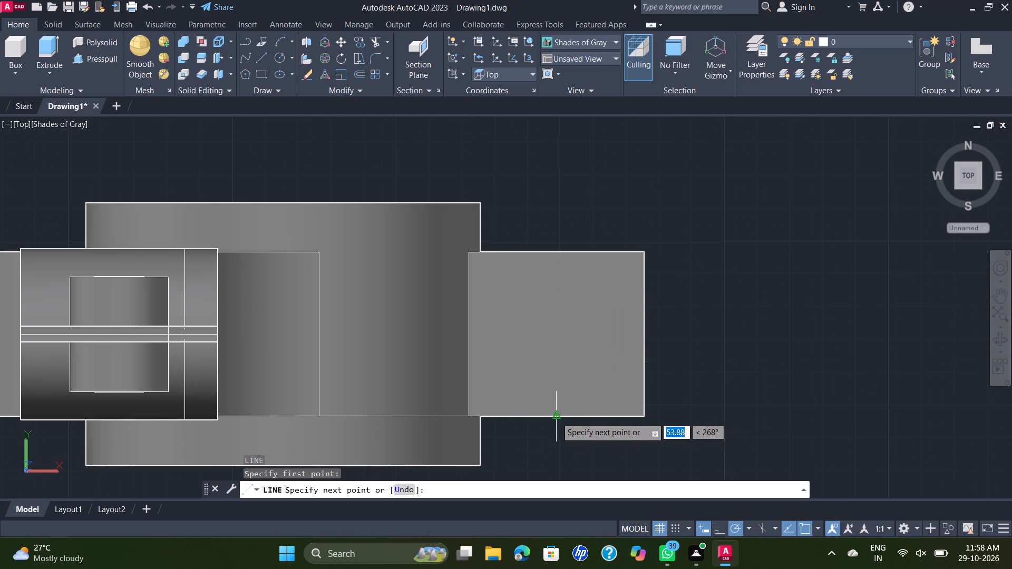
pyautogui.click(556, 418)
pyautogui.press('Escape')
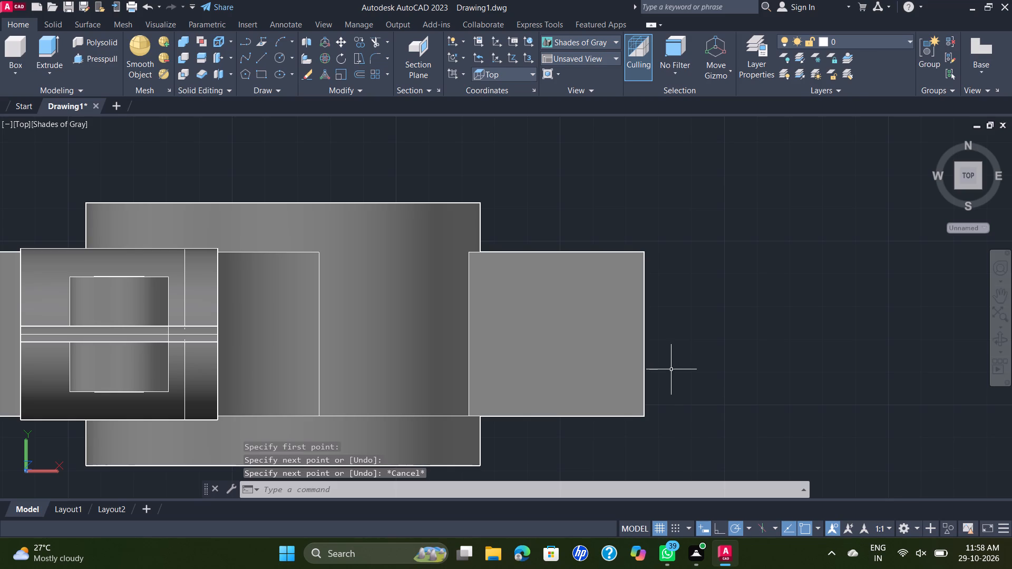
# In the SE Isometric view, draw a line across the block's top face between the midpoints of its opposite long edges.
pyautogui.keyDown('shift'); pyautogui.moveTo(672, 359); pyautogui.dragTo(634, 305, button='middle'); pyautogui.keyUp('shift')
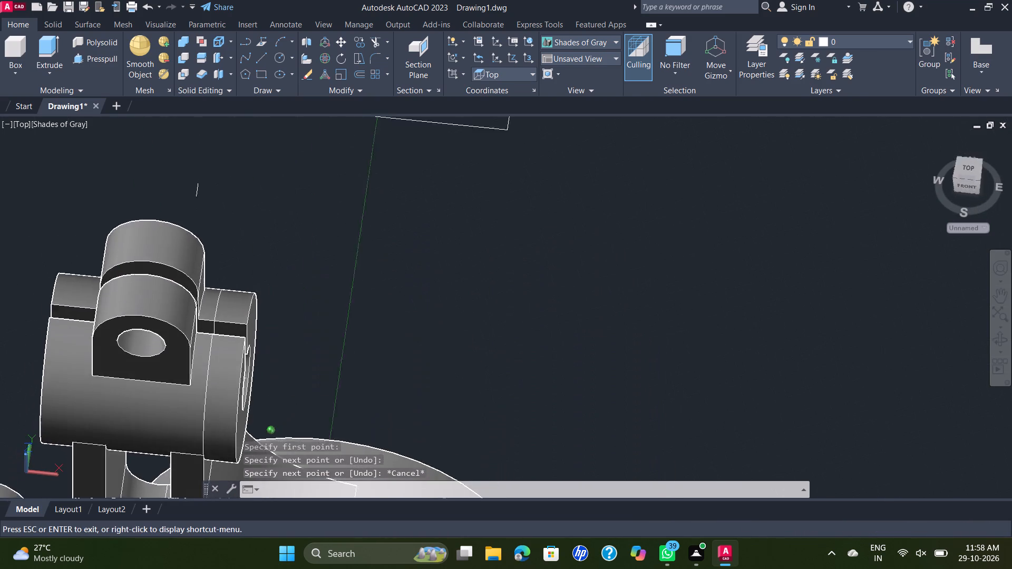
pyautogui.keyDown('shift'); pyautogui.moveTo(634, 305); pyautogui.dragTo(674, 282, button='middle'); pyautogui.keyUp('shift')
pyautogui.keyDown('shift'); pyautogui.scroll(-1, 674, 286); pyautogui.keyUp('shift')
pyautogui.scroll(-1, 664, 350)
pyautogui.moveTo(661, 358); pyautogui.dragTo(613, 319, button='middle')
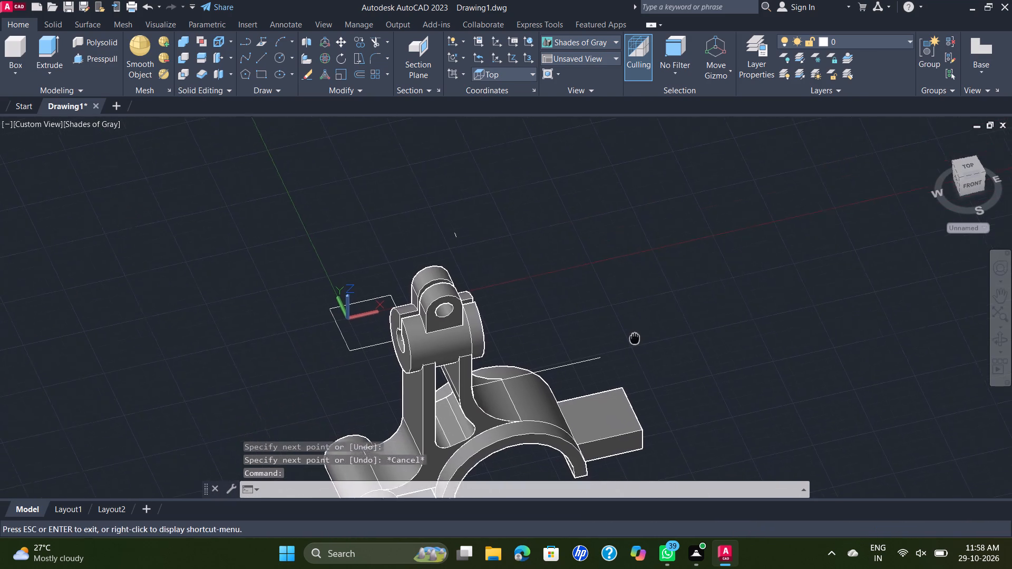
pyautogui.moveTo(613, 319); pyautogui.dragTo(593, 305, button='middle')
pyautogui.keyDown('shift'); pyautogui.moveTo(616, 340); pyautogui.dragTo(585, 236, button='middle'); pyautogui.keyUp('shift')
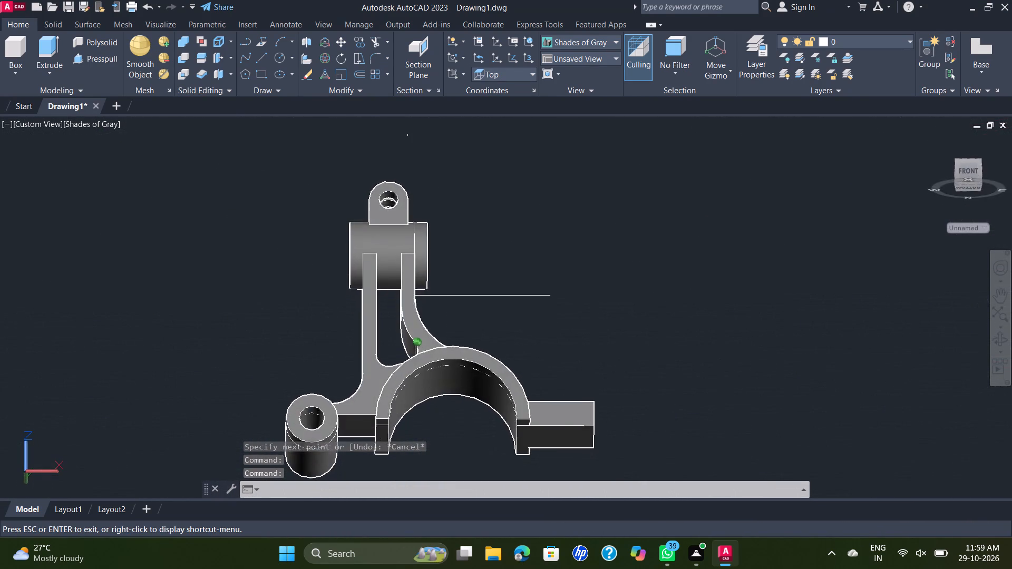
pyautogui.keyDown('shift'); pyautogui.moveTo(585, 236); pyautogui.dragTo(593, 369, button='middle'); pyautogui.keyUp('shift')
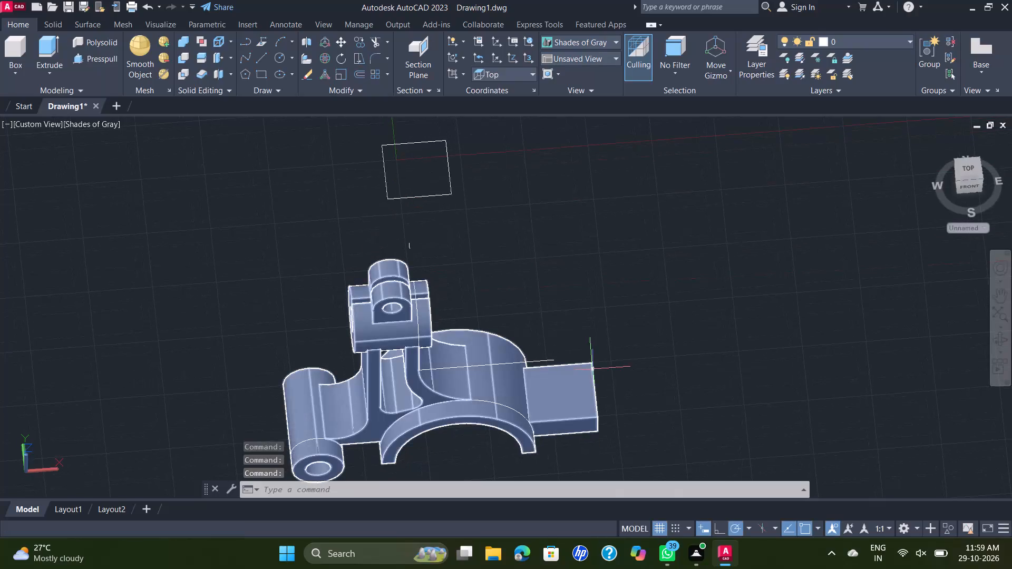
pyautogui.scroll(1, 593, 369)
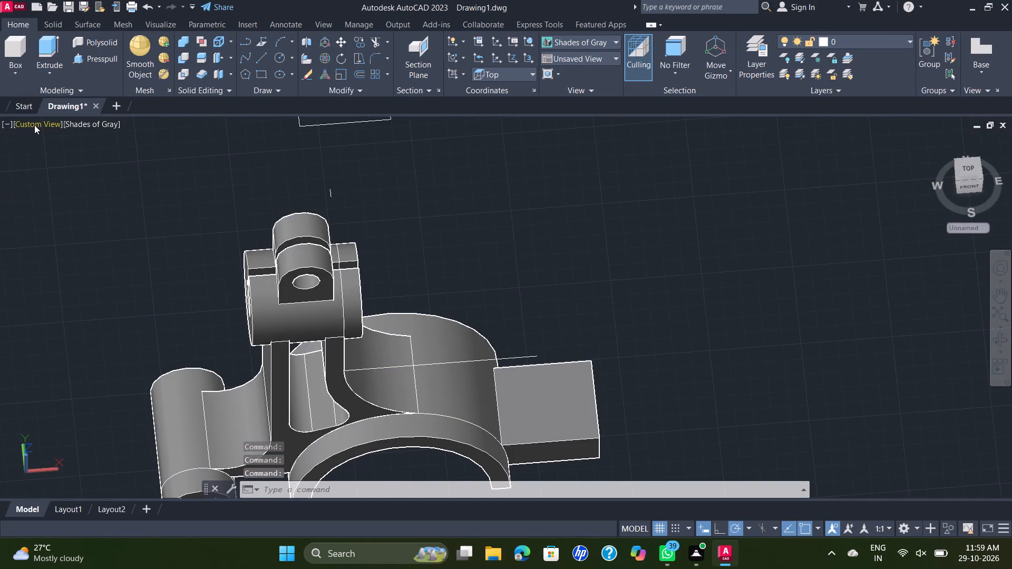
pyautogui.click(34, 125)
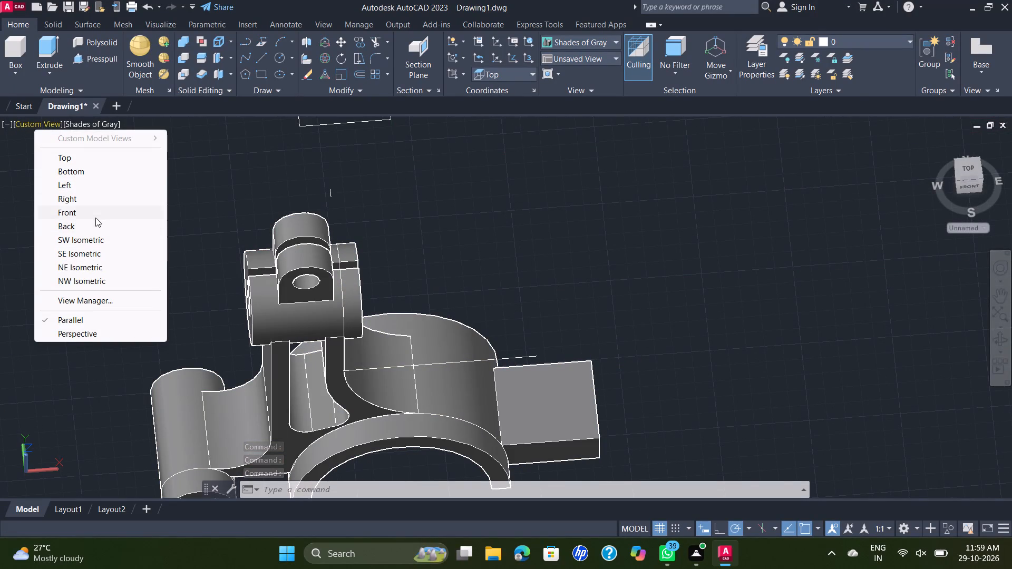
pyautogui.click(94, 251)
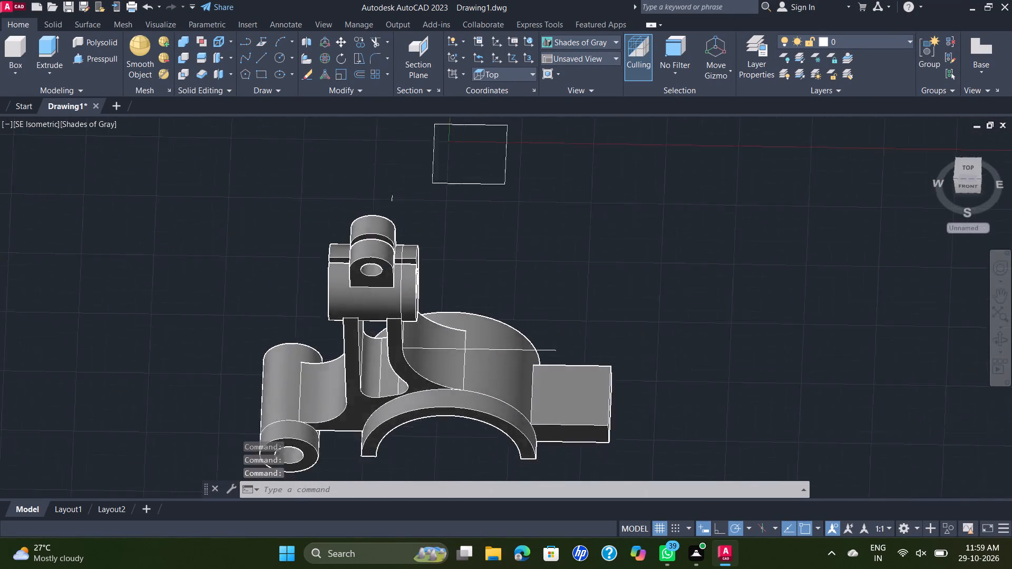
pyautogui.scroll(4, 434, 410)
pyautogui.moveTo(547, 334); pyautogui.dragTo(509, 359, button='middle')
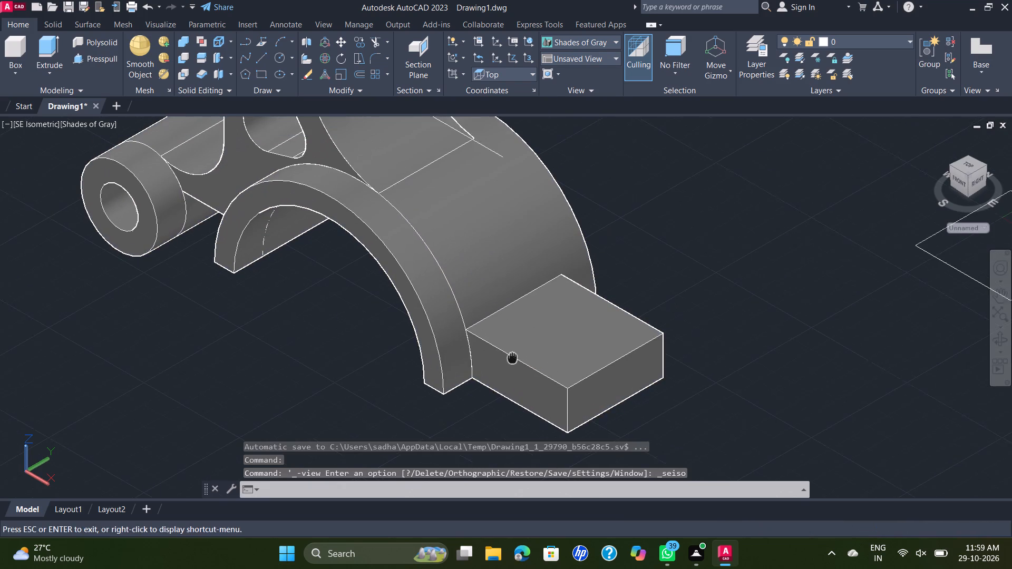
pyautogui.moveTo(509, 359); pyautogui.dragTo(507, 360, button='middle')
pyautogui.click(256, 60)
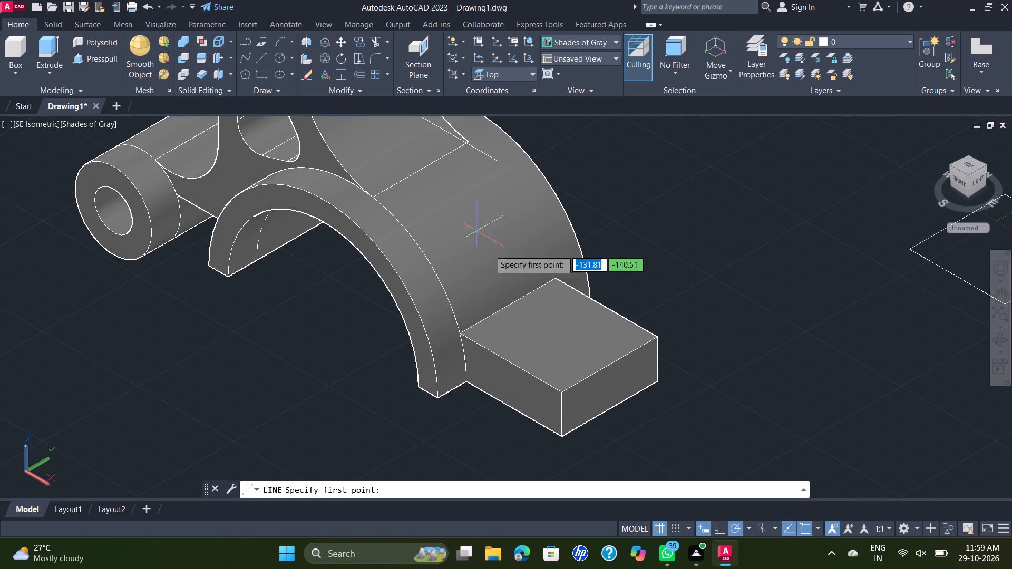
pyautogui.scroll(1, 521, 367)
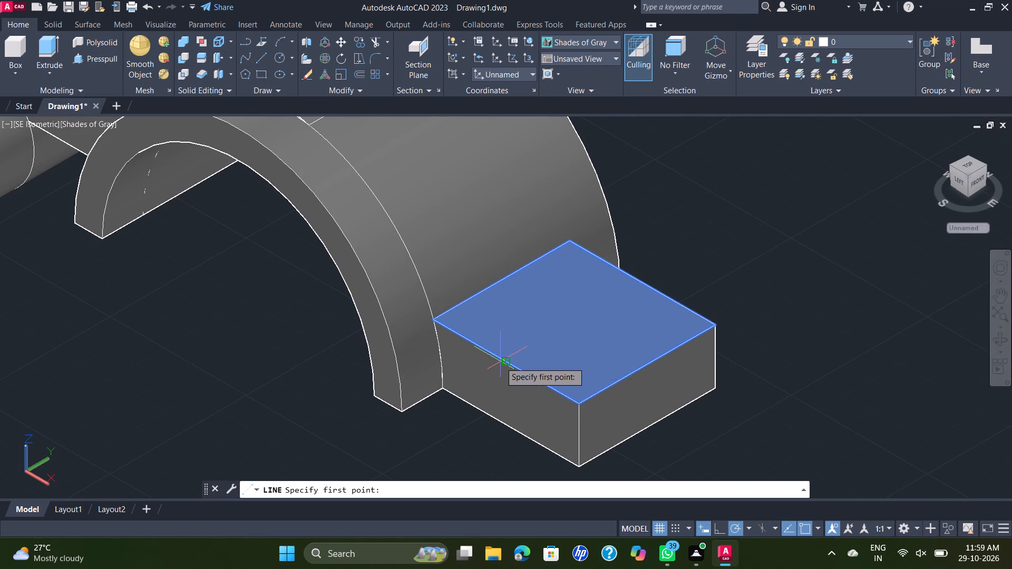
pyautogui.click(508, 363)
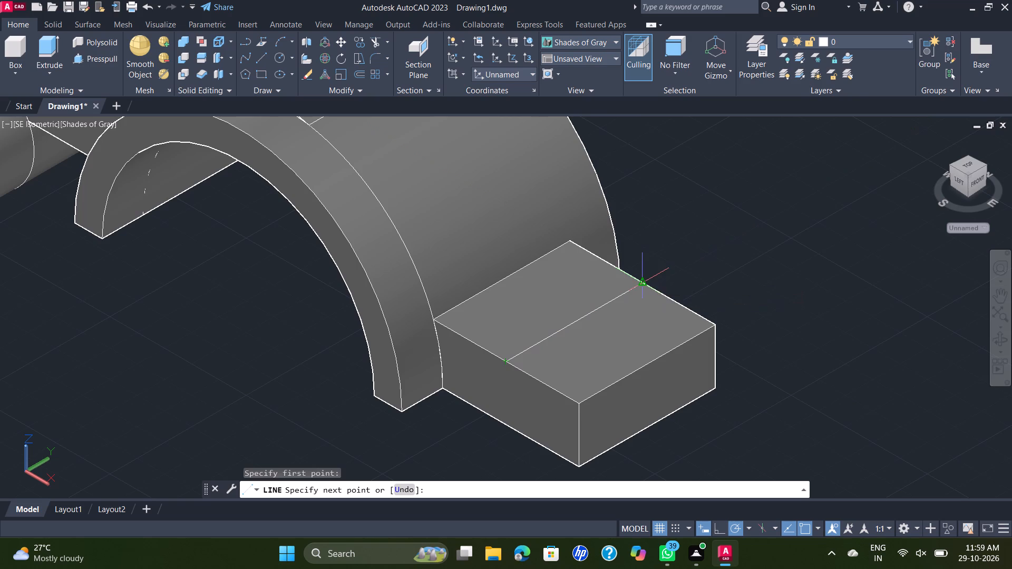
pyautogui.click(641, 283)
pyautogui.press('Escape')
pyautogui.press('`')
pyautogui.press('Escape')
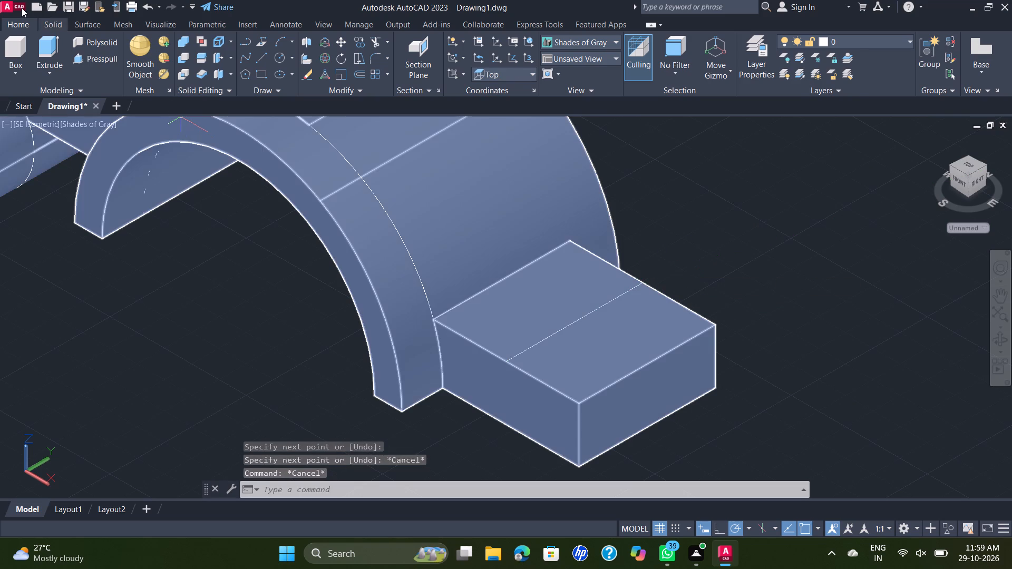
# Draw a 16-diameter circle on the block's top face, centred on the midpoint of the construction line.
pyautogui.click(275, 61)
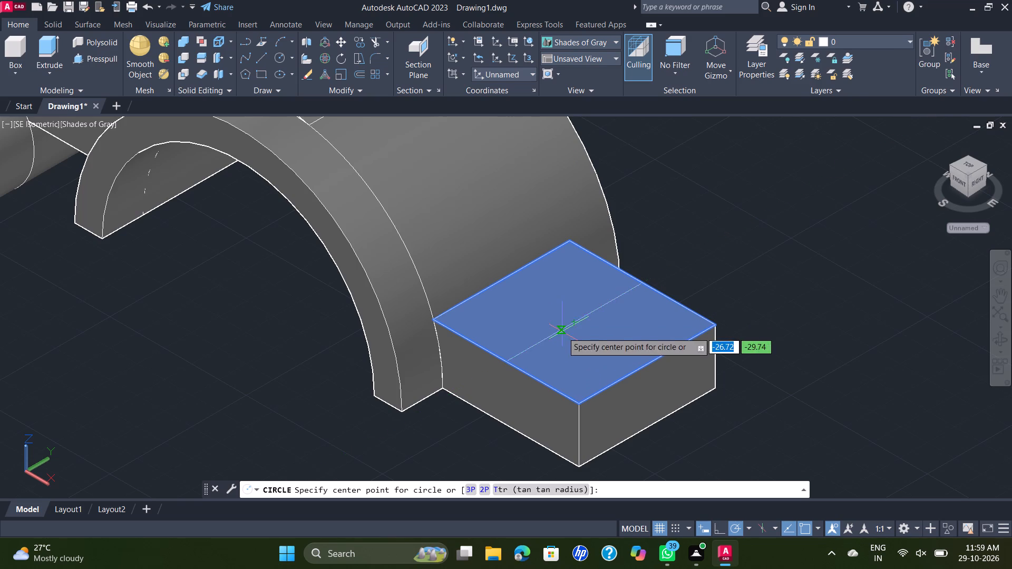
pyautogui.click(576, 323)
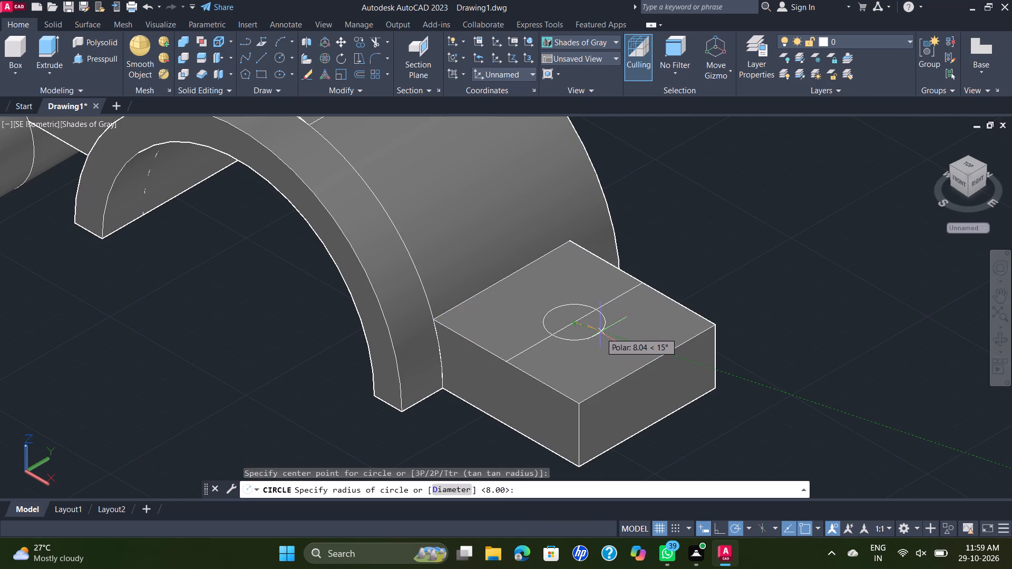
pyautogui.press('d')
pyautogui.press('Return')
pyautogui.write('16')
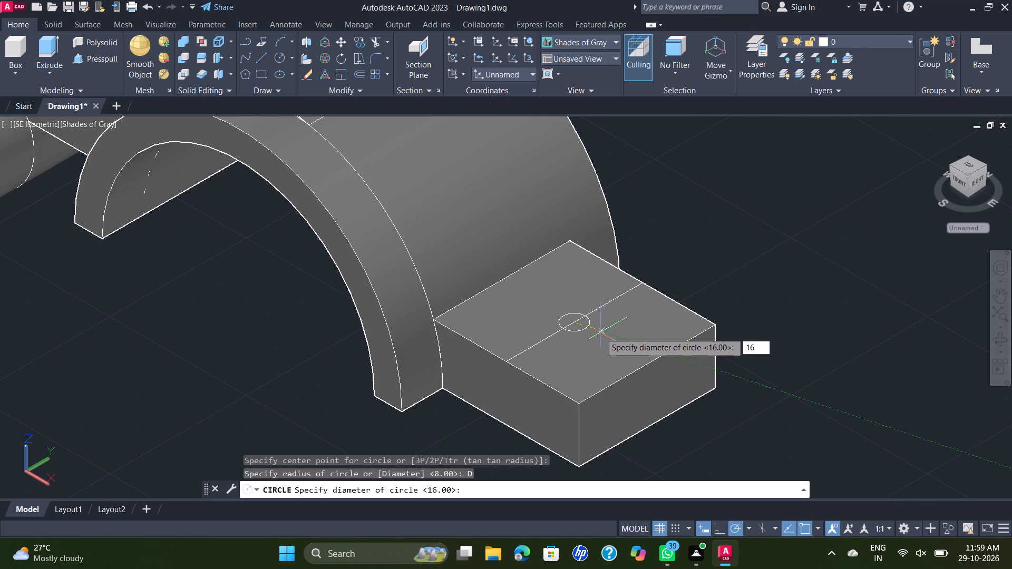
pyautogui.press('Return')
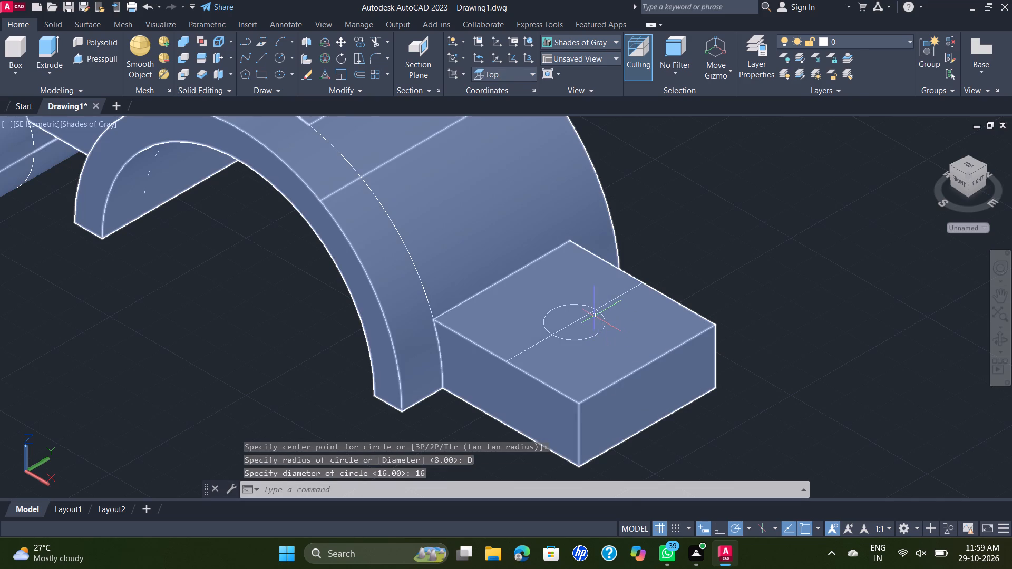
# Erase the construction line crossing the circle on the block's top face.
pyautogui.scroll(1, 592, 316)
pyautogui.click(583, 316)
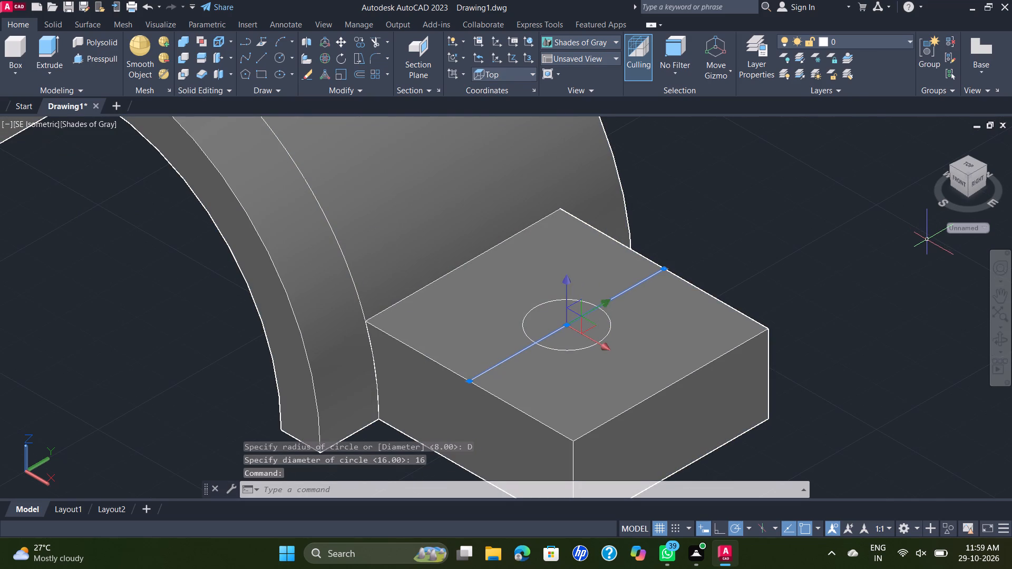
pyautogui.press('Delete')
# Presspull the area inside the 16-diameter circle down through the block to cut a through hole.
pyautogui.scroll(1, 862, 279)
pyautogui.keyDown('shift'); pyautogui.moveTo(862, 279); pyautogui.dragTo(869, 276, button='middle'); pyautogui.keyUp('shift')
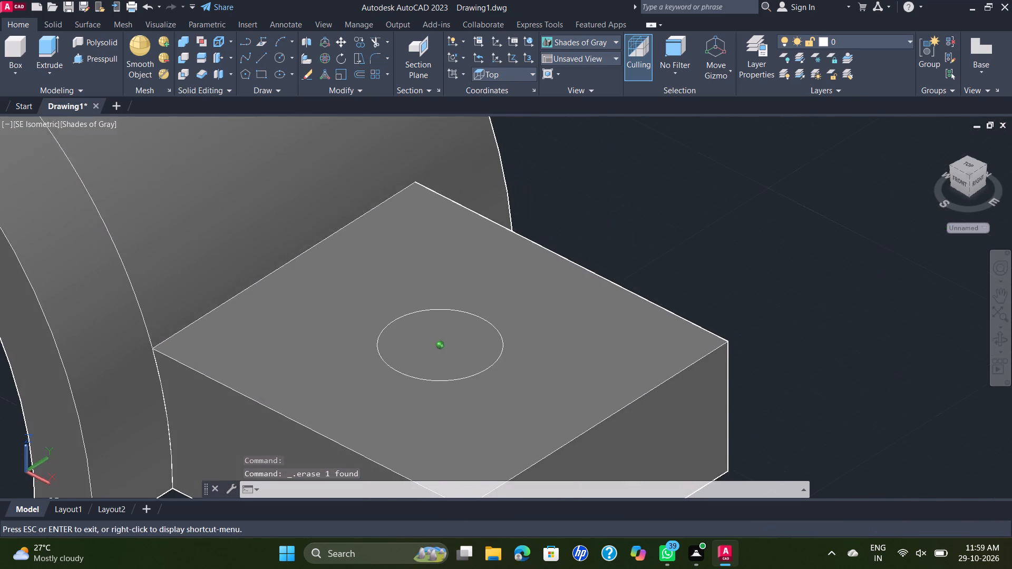
pyautogui.keyDown('shift'); pyautogui.moveTo(869, 276); pyautogui.dragTo(877, 256, button='middle'); pyautogui.keyUp('shift')
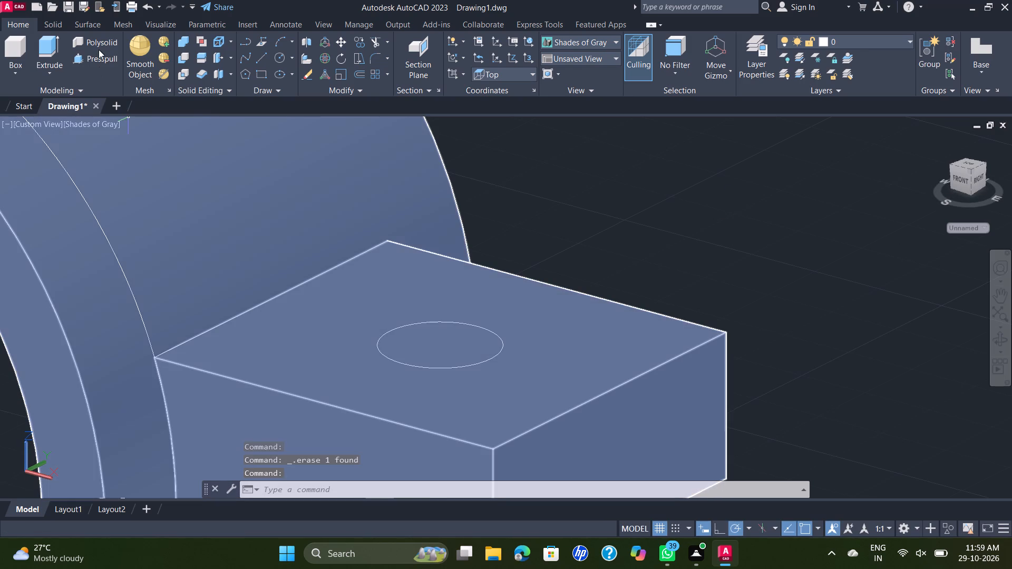
pyautogui.click(108, 63)
pyautogui.scroll(-1, 405, 287)
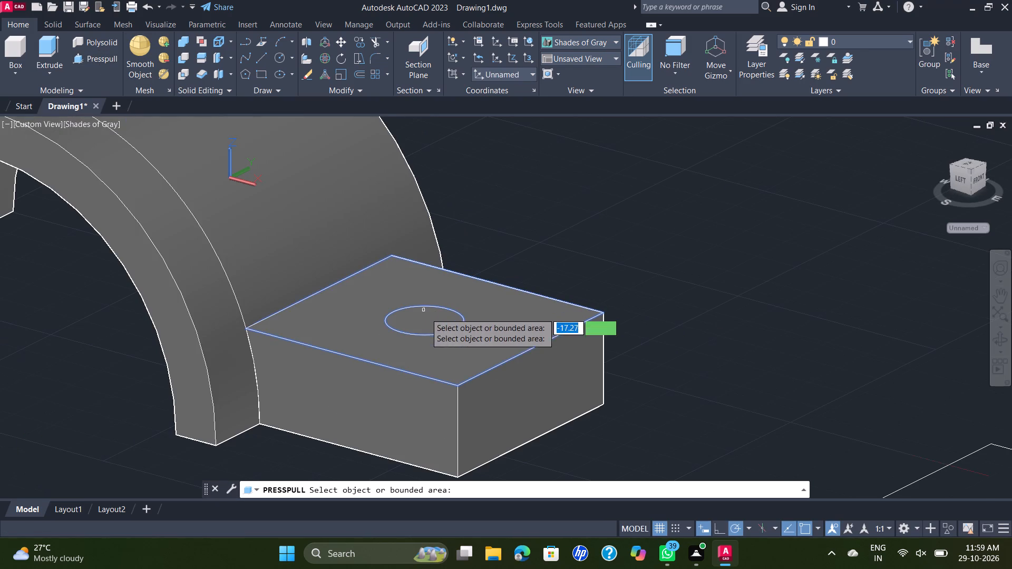
pyautogui.click(427, 320)
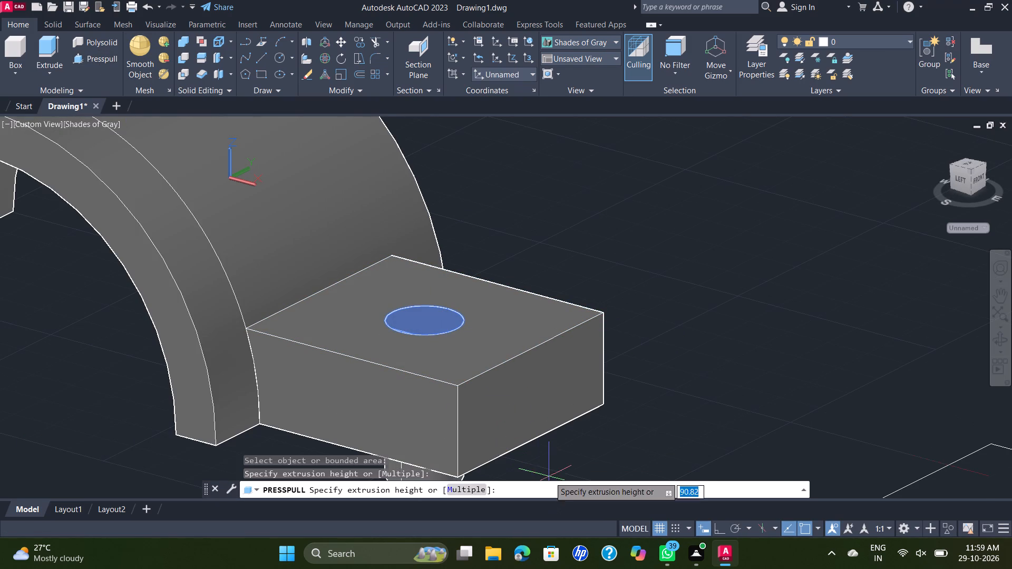
pyautogui.moveTo(548, 472); pyautogui.dragTo(529, 395, button='middle')
pyautogui.click(529, 395)
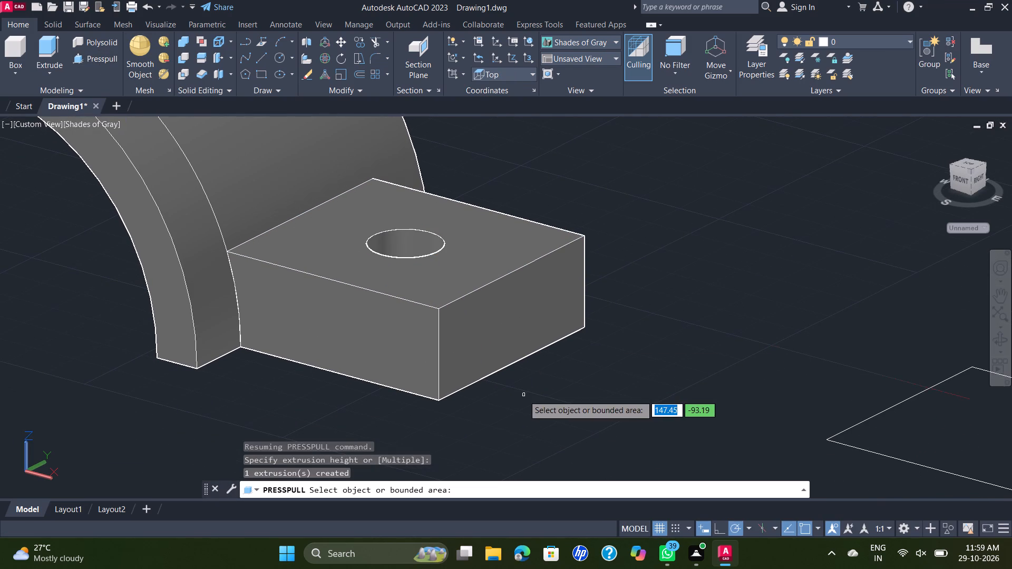
pyautogui.press('Escape')
# Erase the leftover arc along the outer front edge of the arched base.
pyautogui.scroll(-1, 646, 288)
pyautogui.moveTo(635, 274); pyautogui.dragTo(676, 338, button='middle')
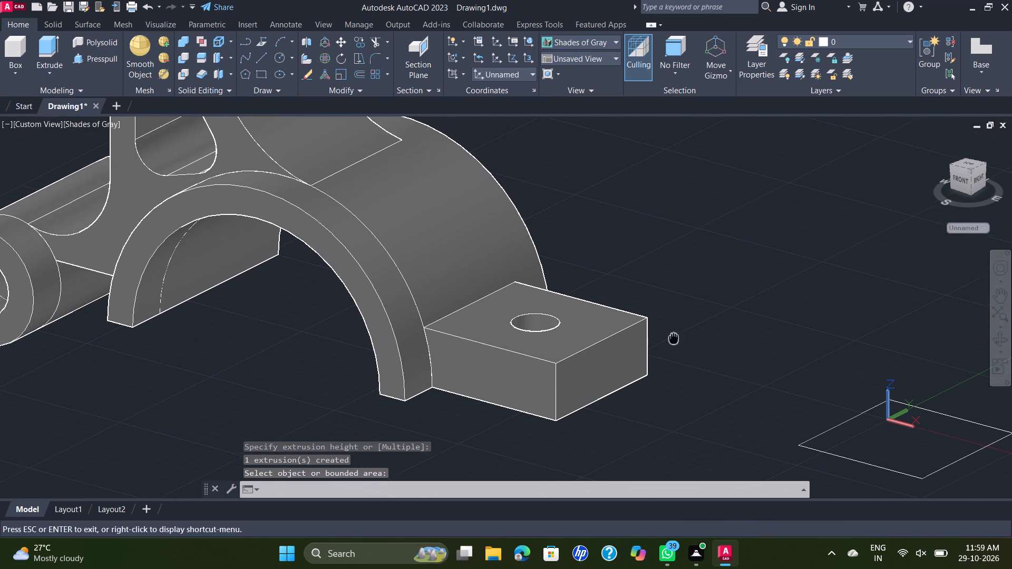
pyautogui.click(394, 260)
pyautogui.press('Delete')
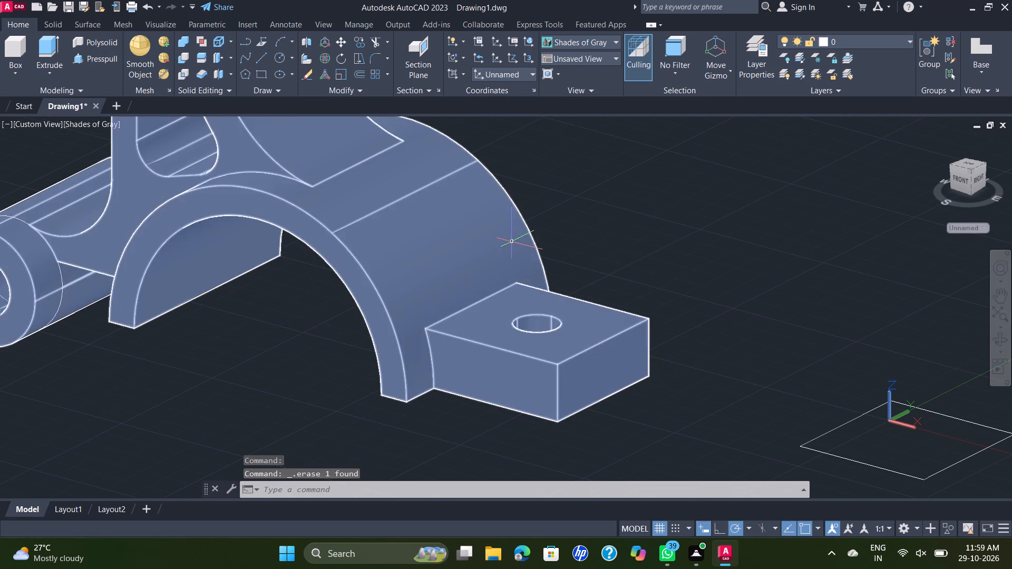
# Erase the leftover straight line extending from the upright above the arched base.
pyautogui.scroll(-2, 512, 242)
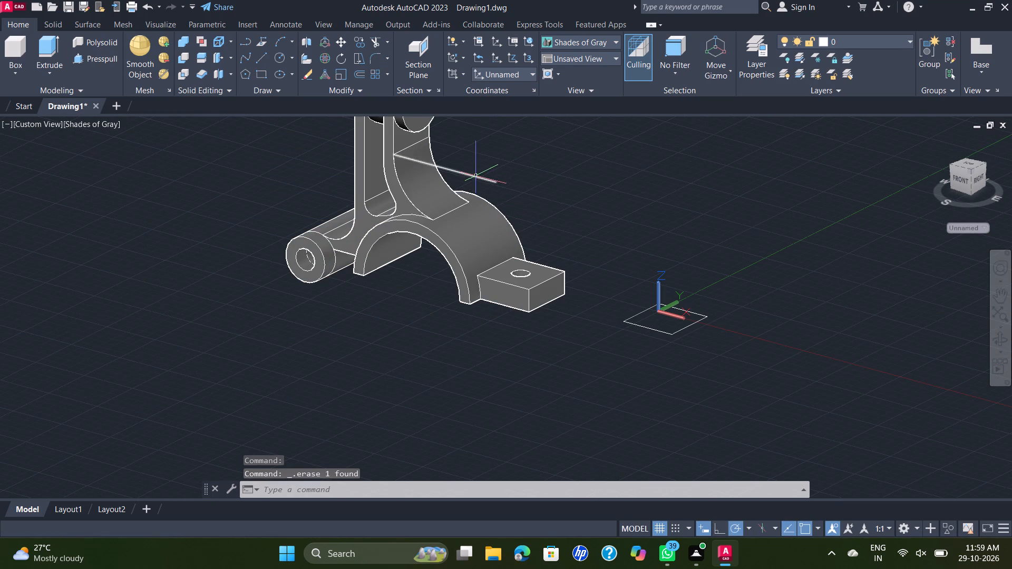
pyautogui.click(476, 176)
pyautogui.press('Delete')
# Move the finished solid part aside, clear of the leftover sketch geometry it was built on.
pyautogui.scroll(-2, 530, 203)
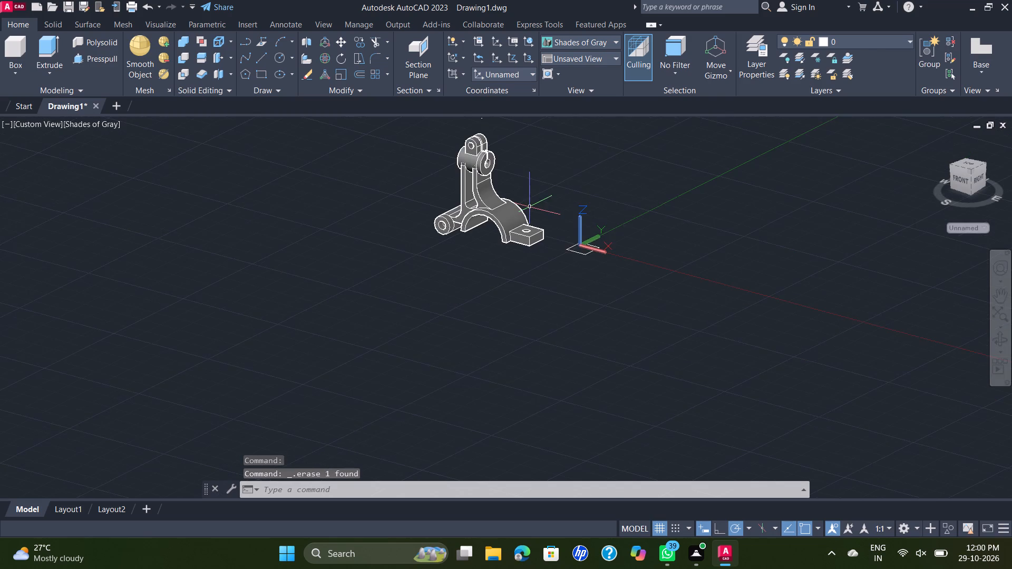
pyautogui.moveTo(530, 207); pyautogui.dragTo(529, 326, button='middle')
pyautogui.scroll(1, 524, 314)
pyautogui.scroll(1, 468, 269)
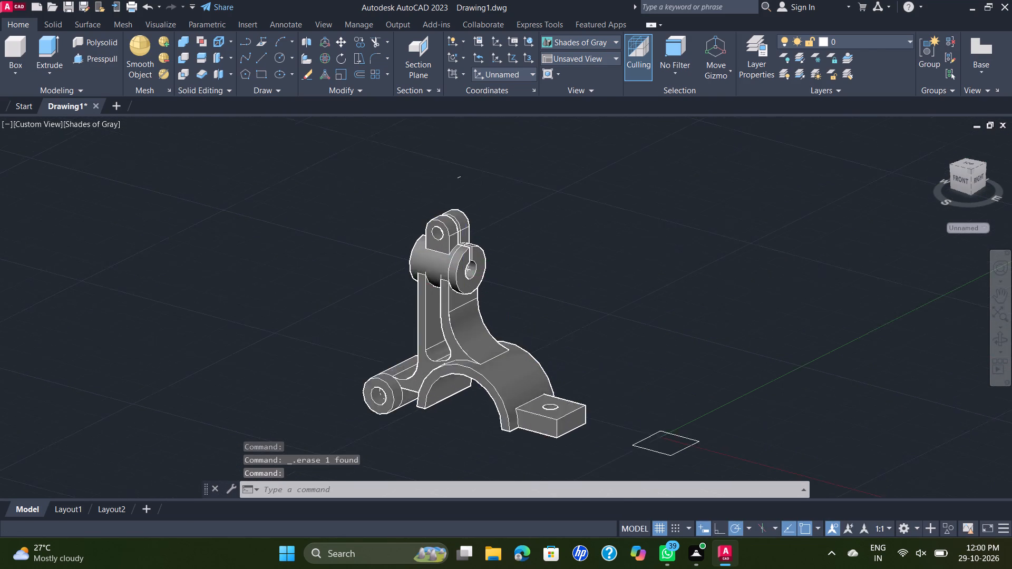
pyautogui.scroll(1, 468, 267)
pyautogui.click(454, 296)
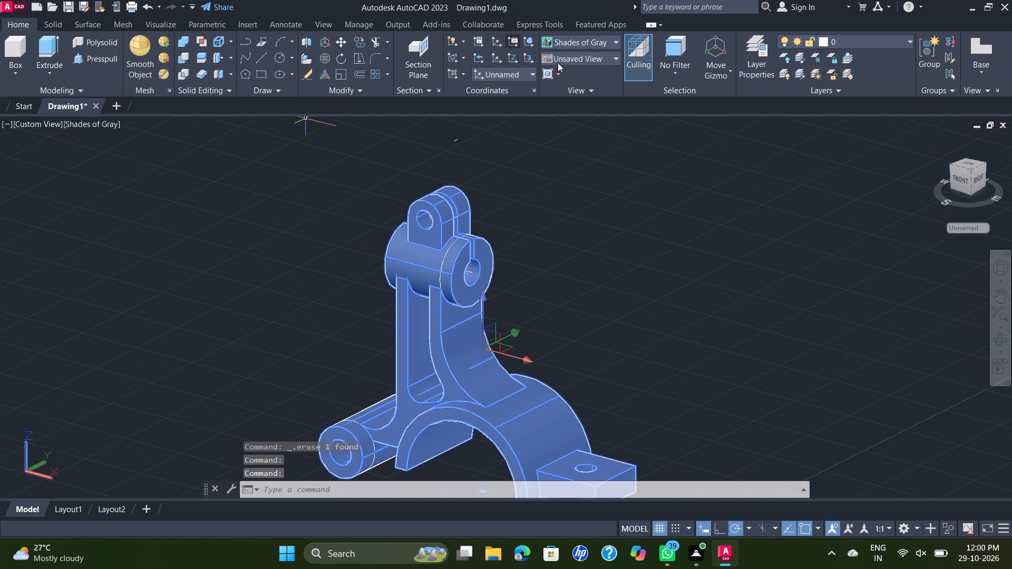
pyautogui.press('m')
pyautogui.press('Return')
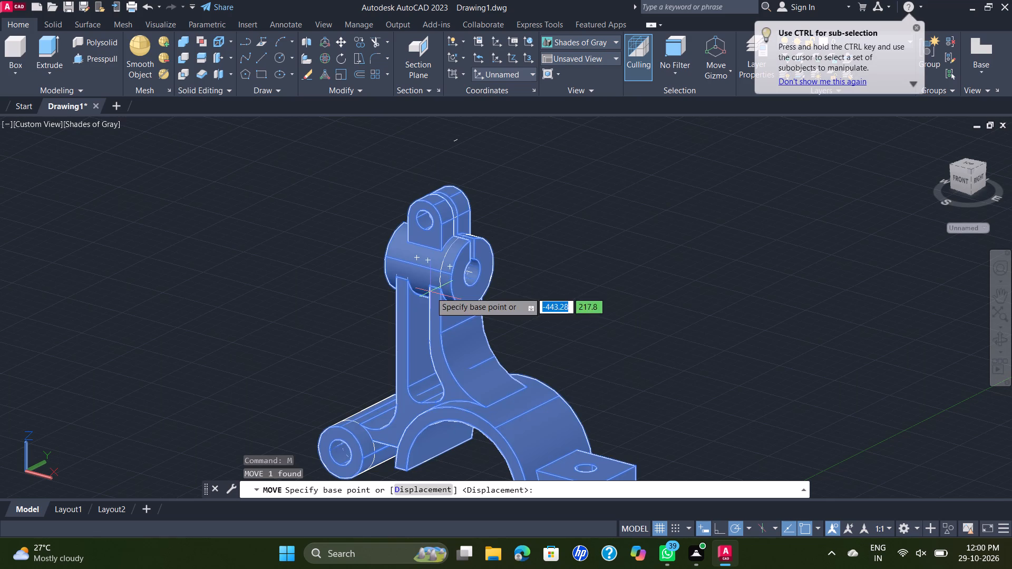
pyautogui.click(431, 292)
pyautogui.click(798, 193)
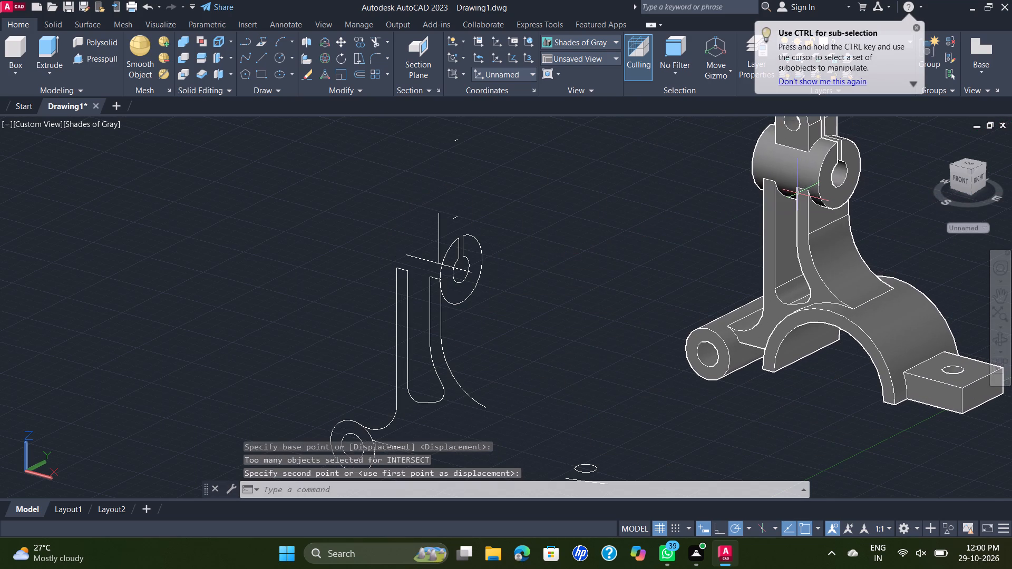
# Erase the sketch curves left at the part's former location, plus the small circle, line and rectangle near the origin.
pyautogui.scroll(-1, 605, 254)
pyautogui.click(577, 209)
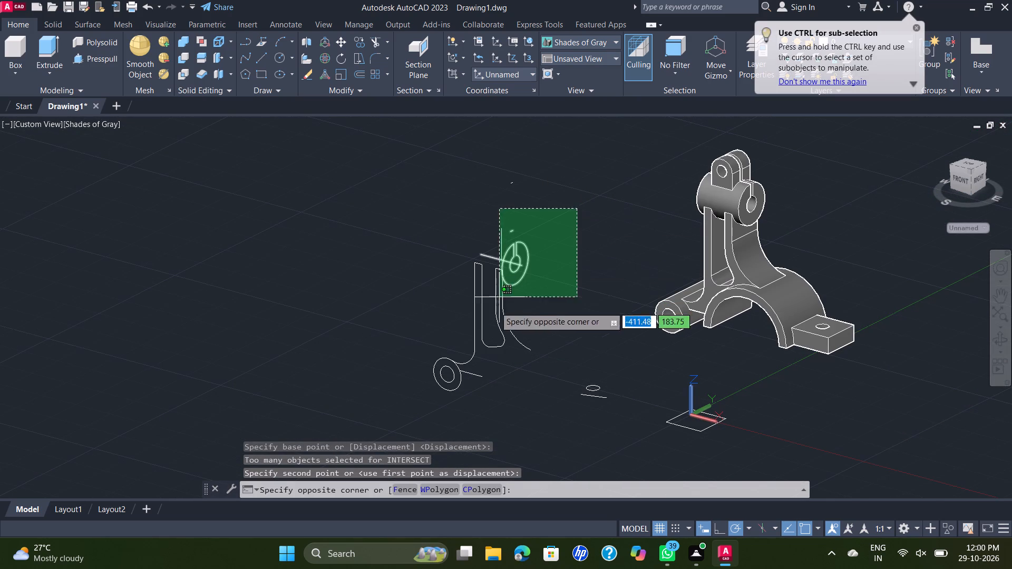
pyautogui.click(393, 406)
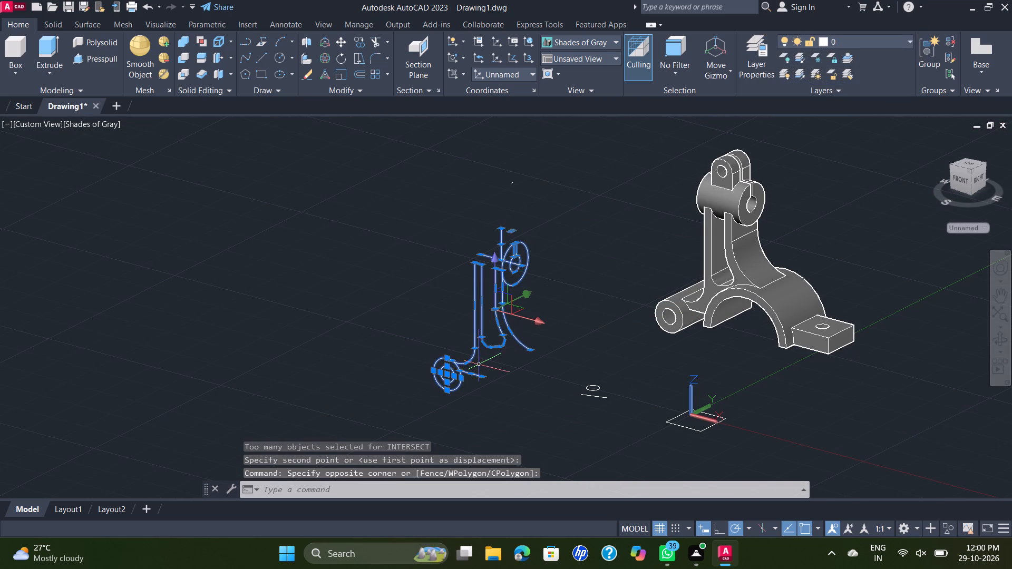
pyautogui.press('Delete')
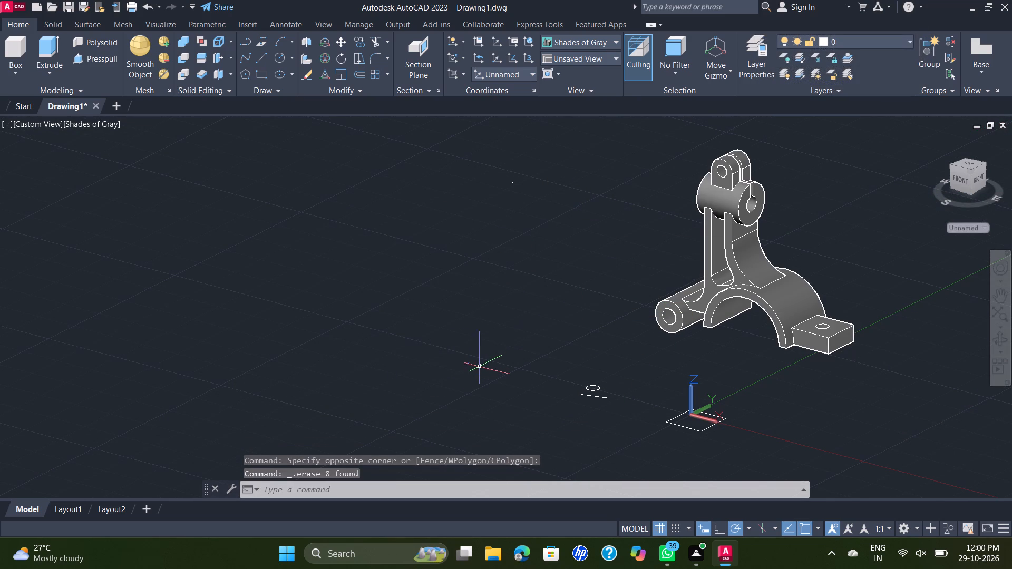
pyautogui.click(767, 376)
pyautogui.click(557, 438)
pyautogui.press('Delete')
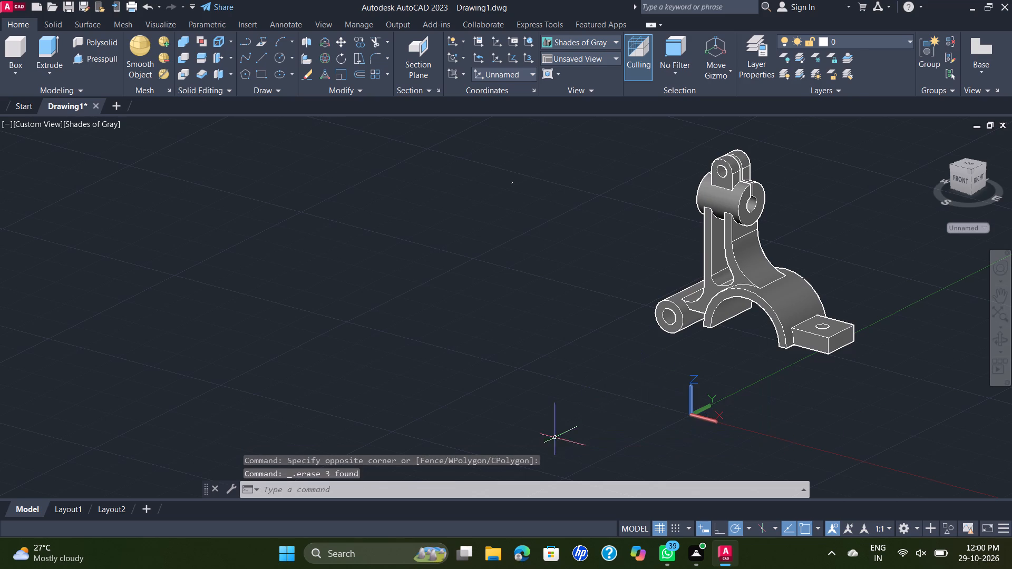
# Examine the finished part from the front, back and underside.
pyautogui.moveTo(726, 364); pyautogui.dragTo(472, 426, button='middle')
pyautogui.scroll(-1, 725, 365)
pyautogui.scroll(1, 505, 377)
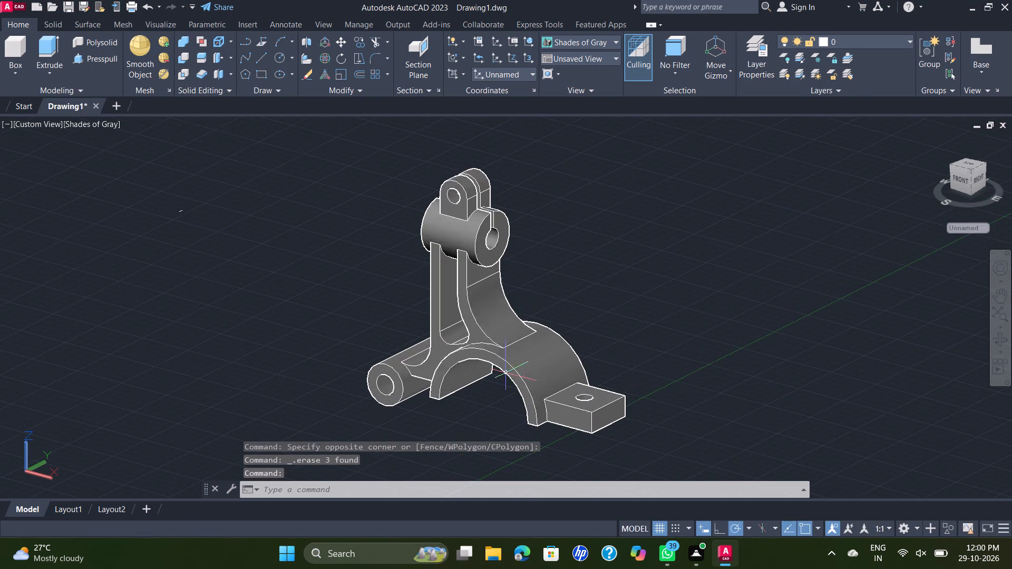
pyautogui.scroll(1, 557, 348)
pyautogui.moveTo(559, 347); pyautogui.dragTo(531, 403, button='middle')
pyautogui.scroll(-1, 539, 364)
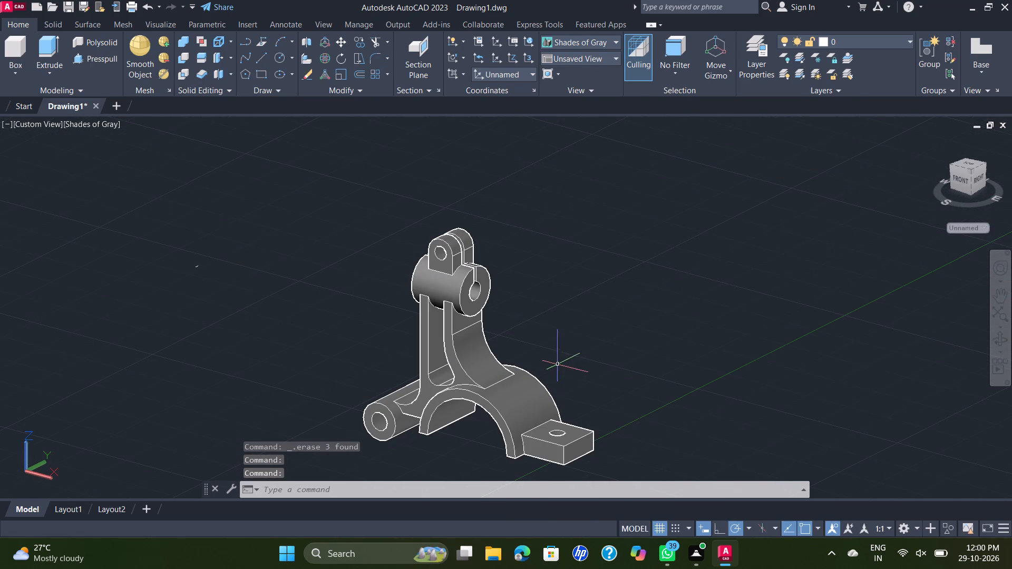
pyautogui.keyDown('shift'); pyautogui.moveTo(566, 369); pyautogui.dragTo(542, 405, button='middle'); pyautogui.keyUp('shift')
pyautogui.keyDown('shift'); pyautogui.scroll(-1, 567, 370); pyautogui.keyUp('shift')
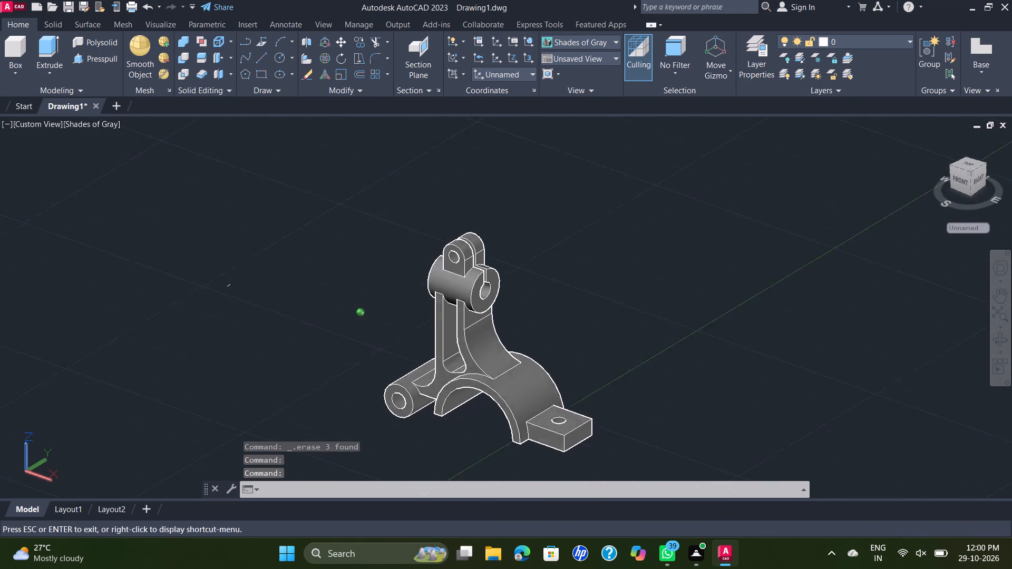
pyautogui.keyDown('shift'); pyautogui.moveTo(542, 405); pyautogui.dragTo(383, 306, button='middle'); pyautogui.keyUp('shift')
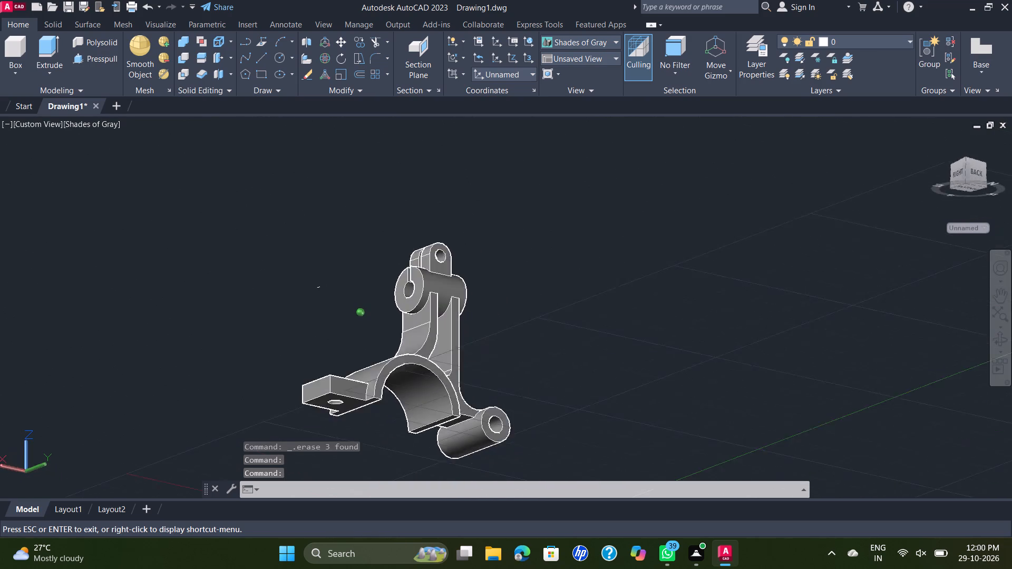
pyautogui.keyDown('shift'); pyautogui.moveTo(383, 306); pyautogui.dragTo(587, 332, button='middle'); pyautogui.keyUp('shift')
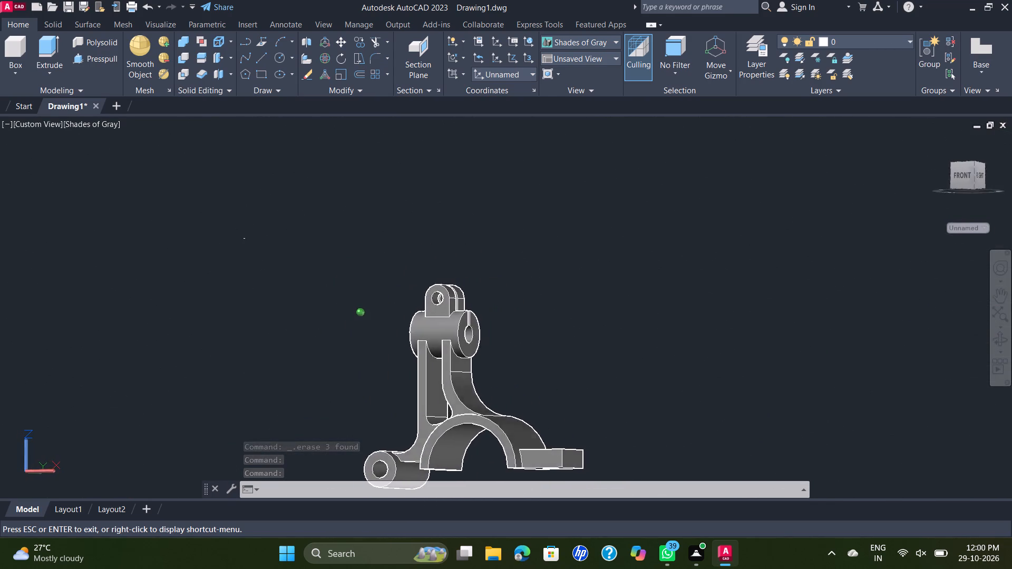
pyautogui.keyDown('shift'); pyautogui.moveTo(587, 332); pyautogui.dragTo(609, 345, button='middle'); pyautogui.keyUp('shift')
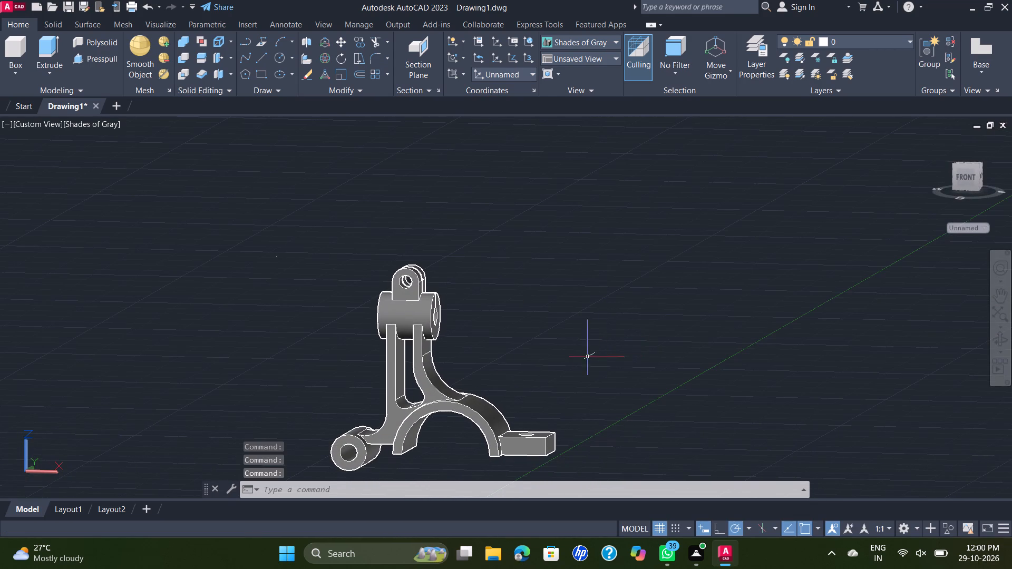
pyautogui.scroll(2, 435, 421)
pyautogui.scroll(-1, 347, 442)
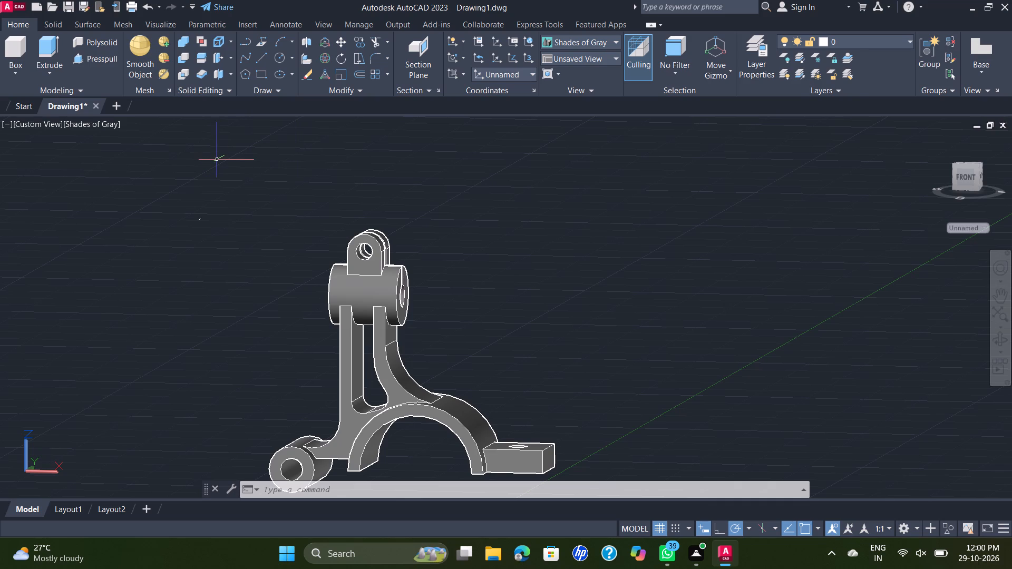
# Set the model view to SE Isometric.
pyautogui.click(29, 126)
pyautogui.click(91, 252)
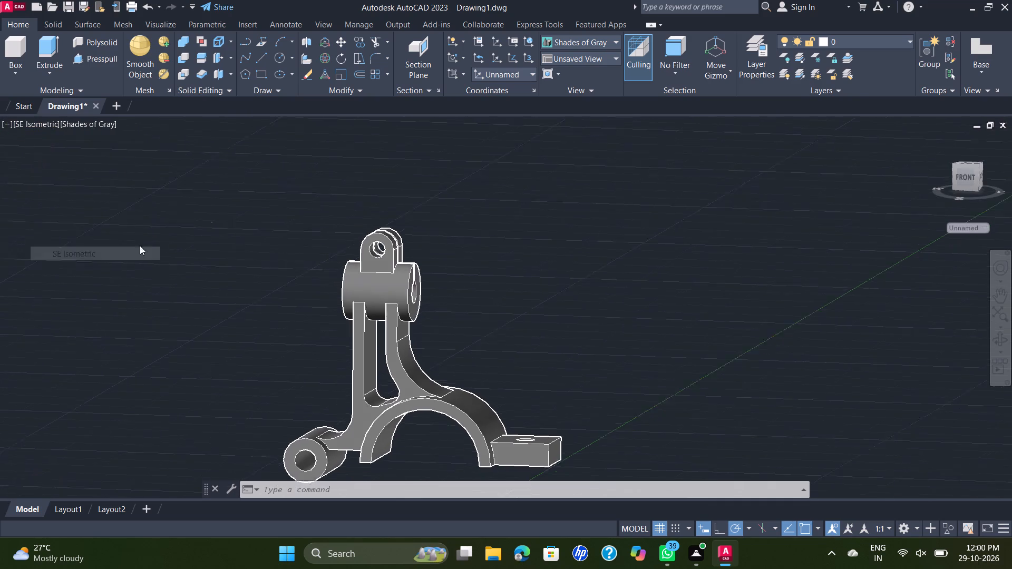
pyautogui.scroll(1, 561, 213)
pyautogui.moveTo(600, 207); pyautogui.dragTo(536, 245, button='middle')
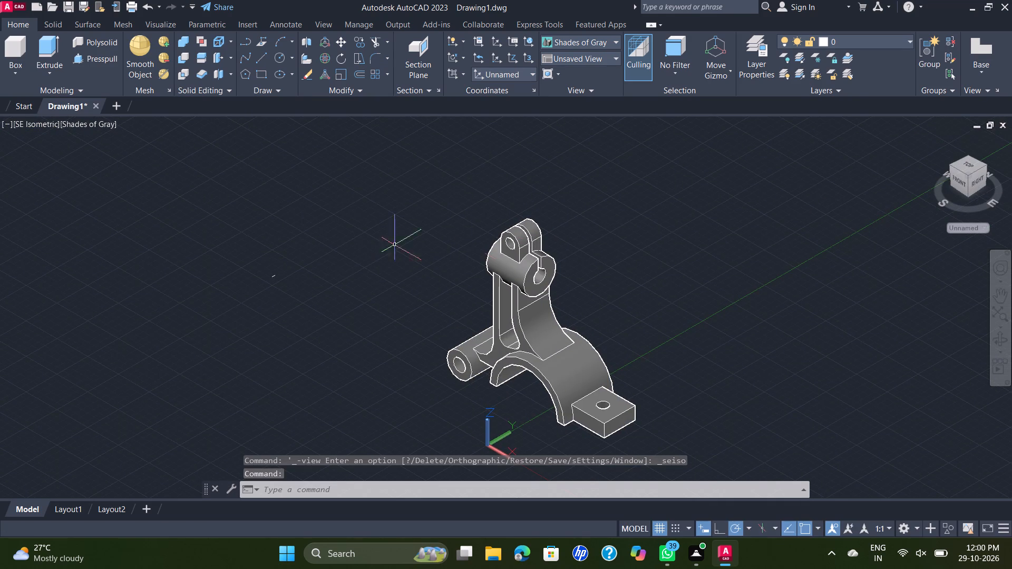
pyautogui.scroll(2, 524, 253)
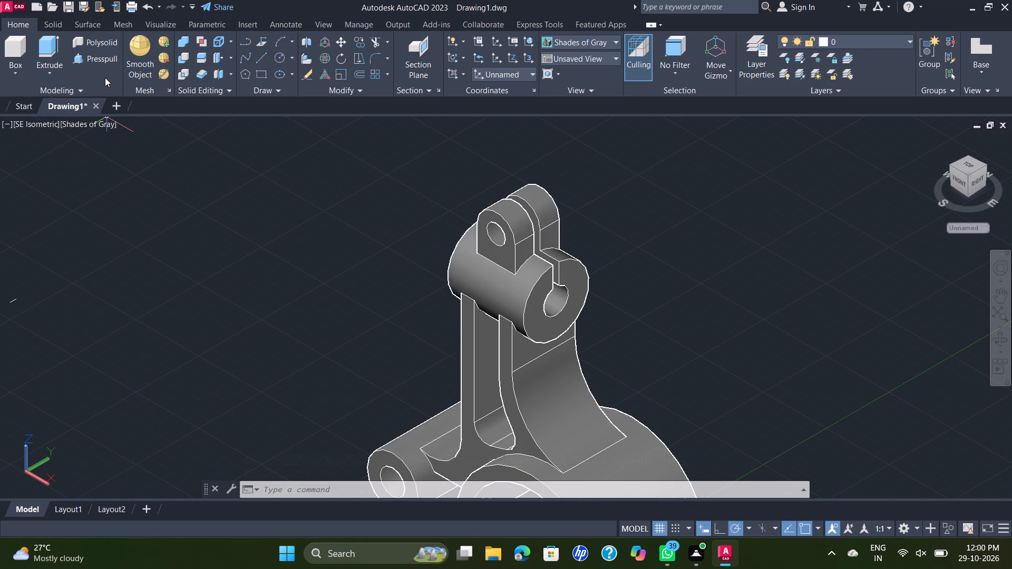
# Open the object properties and set the current material to ByBlock with nothing selected.
pyautogui.write('PR')
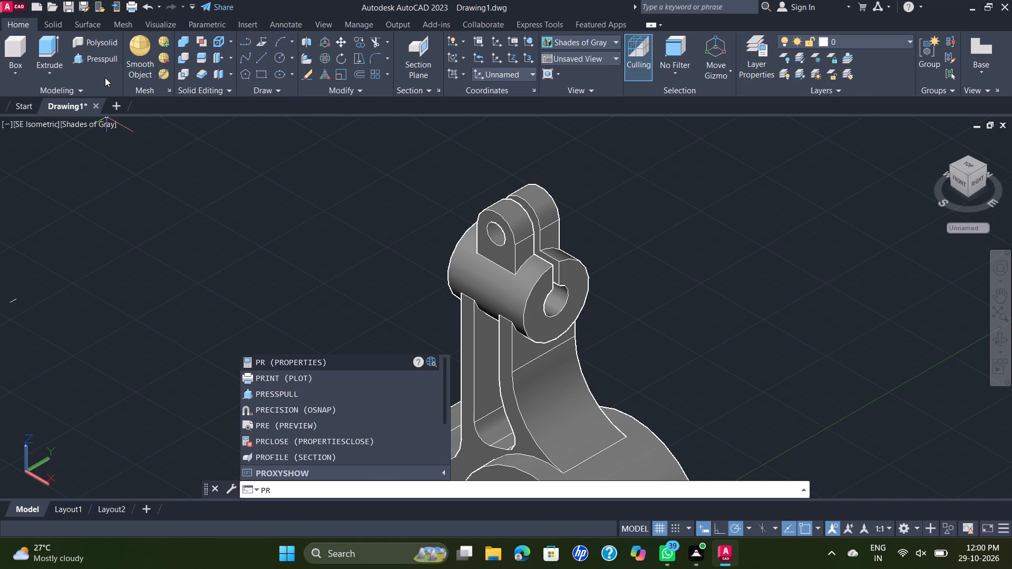
pyautogui.press('Return')
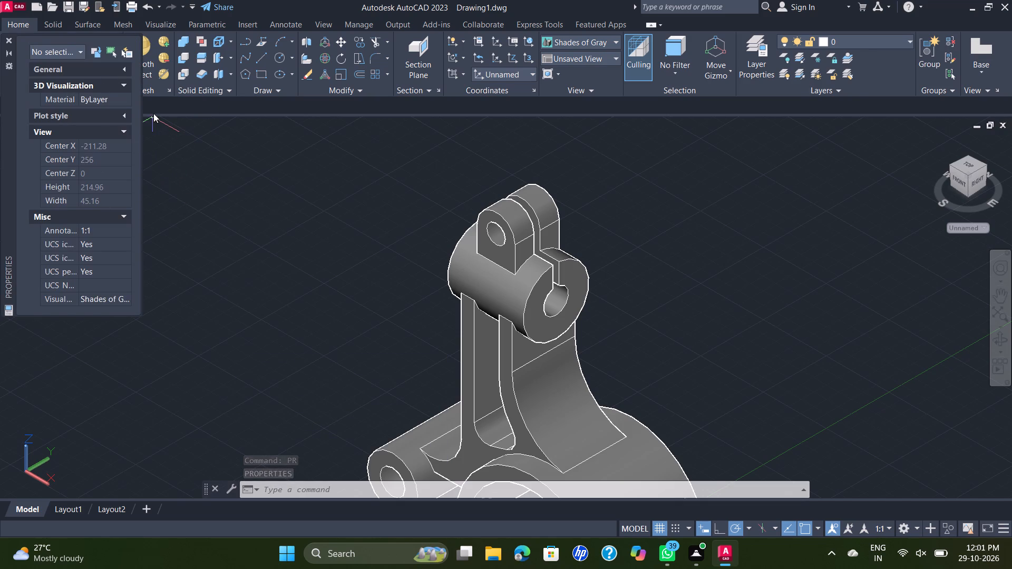
pyautogui.doubleClick(121, 102)
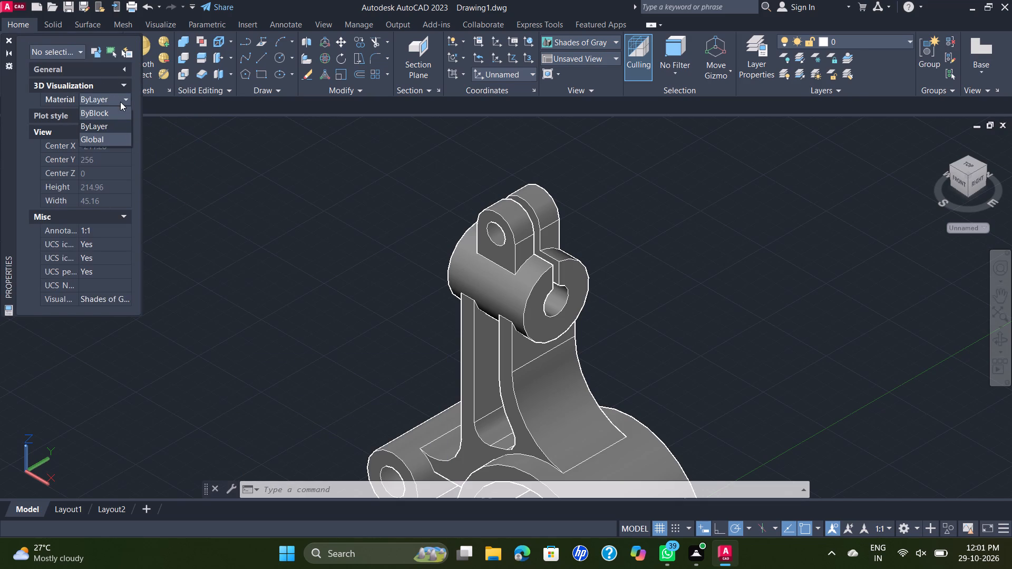
pyautogui.click(123, 116)
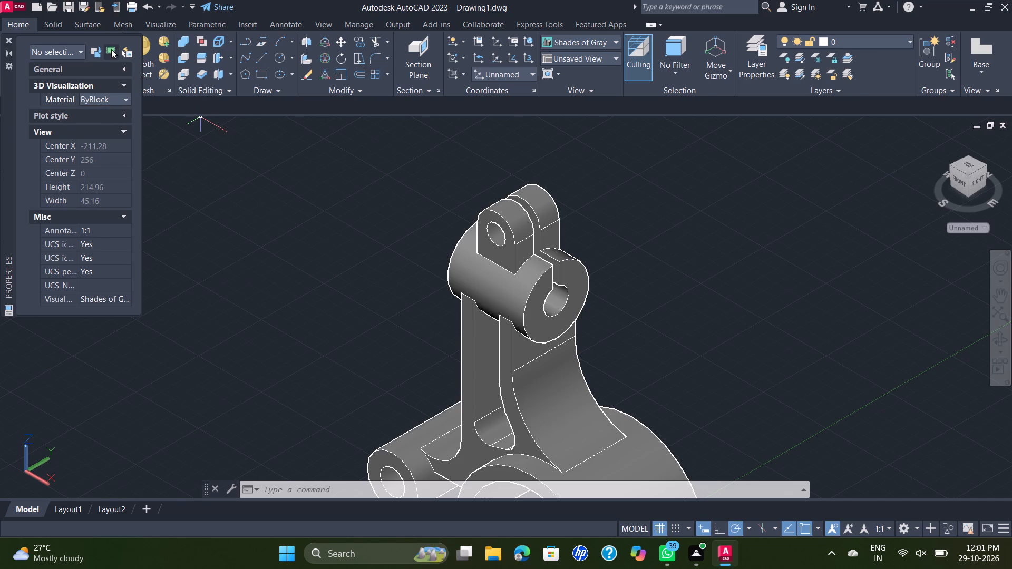
# Set the solid part's color to dark blue, index color 169, and close its properties.
pyautogui.click(542, 281)
pyautogui.click(128, 88)
pyautogui.click(128, 87)
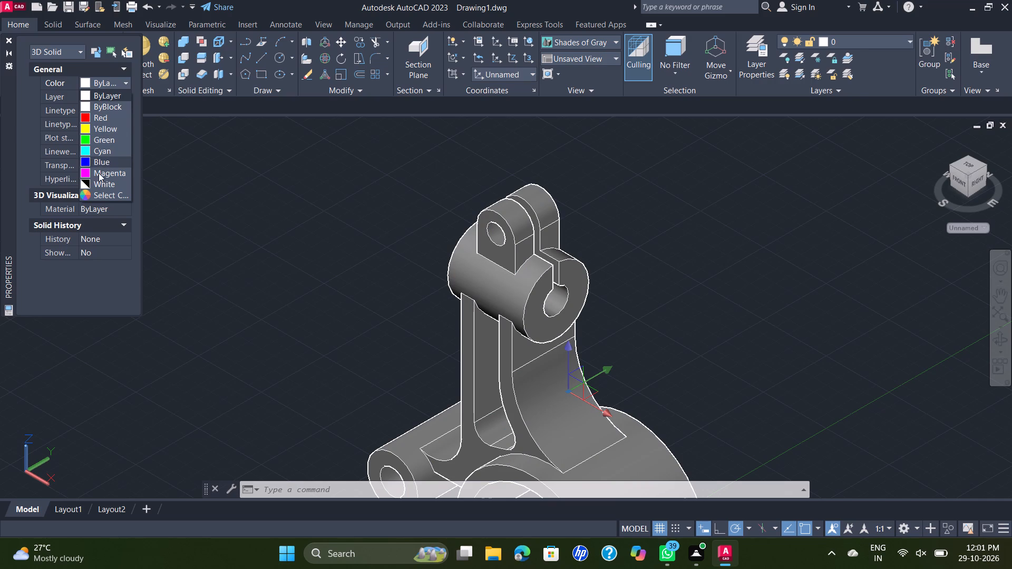
pyautogui.click(100, 197)
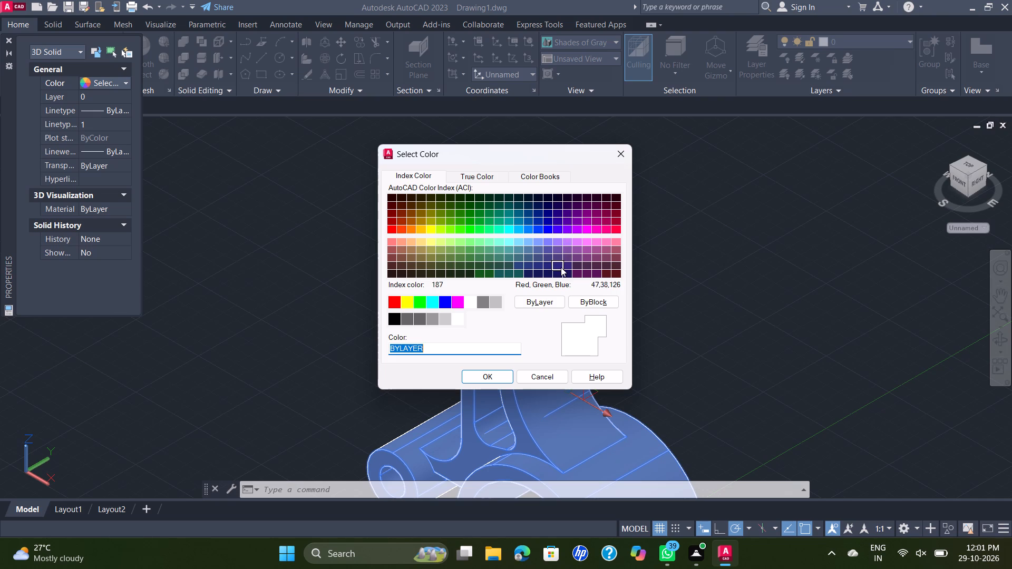
pyautogui.click(534, 272)
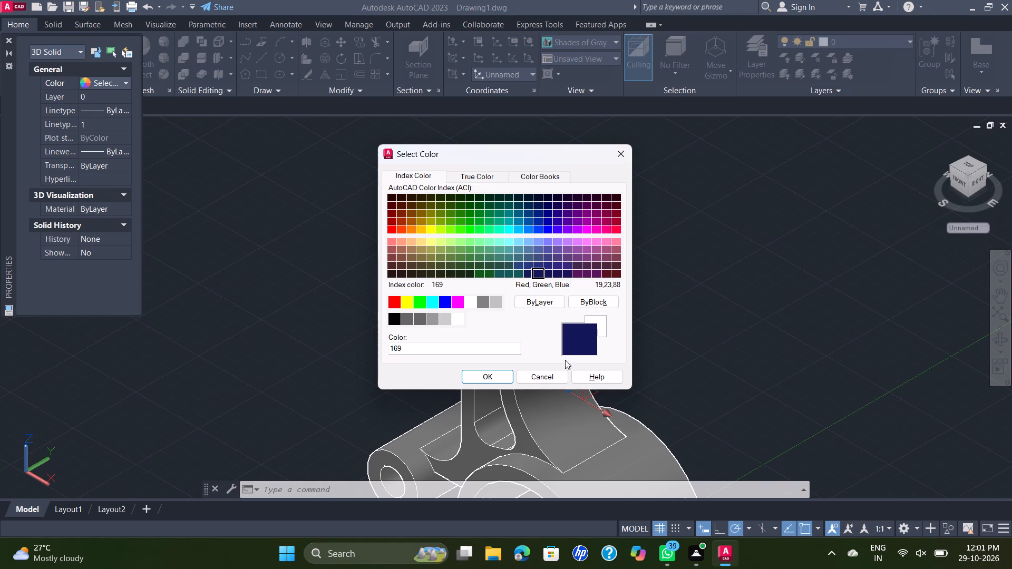
pyautogui.click(500, 373)
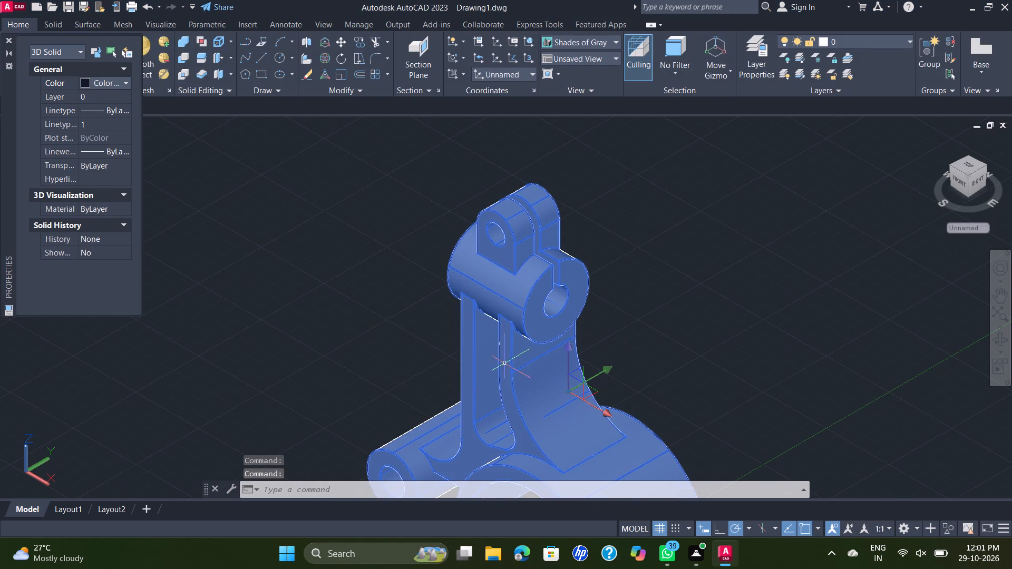
pyautogui.scroll(-3, 560, 305)
pyautogui.scroll(2, 574, 306)
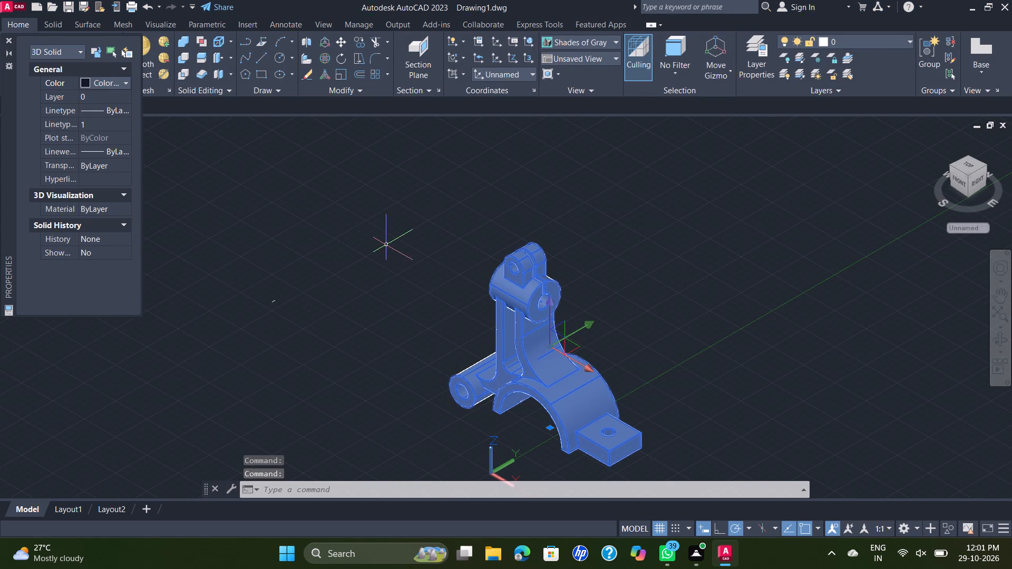
pyautogui.rightClick(388, 236)
pyautogui.click(343, 246)
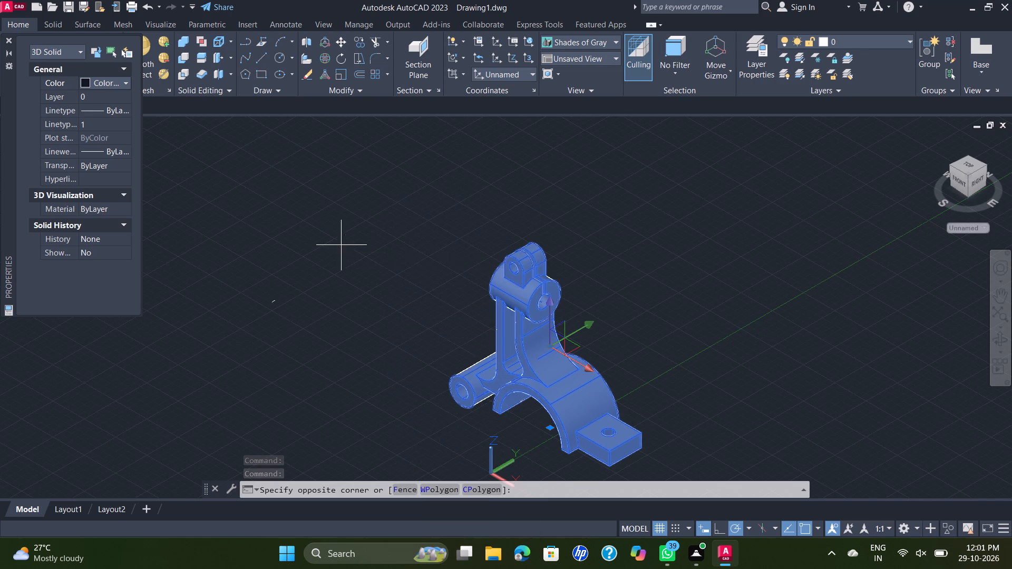
pyautogui.rightClick(342, 246)
pyautogui.click(283, 233)
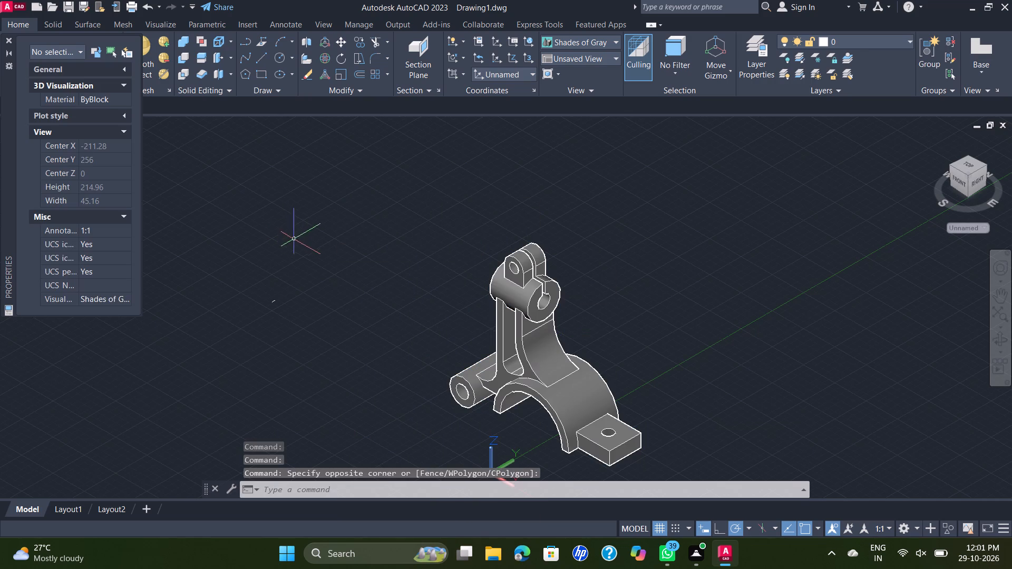
pyautogui.click(11, 37)
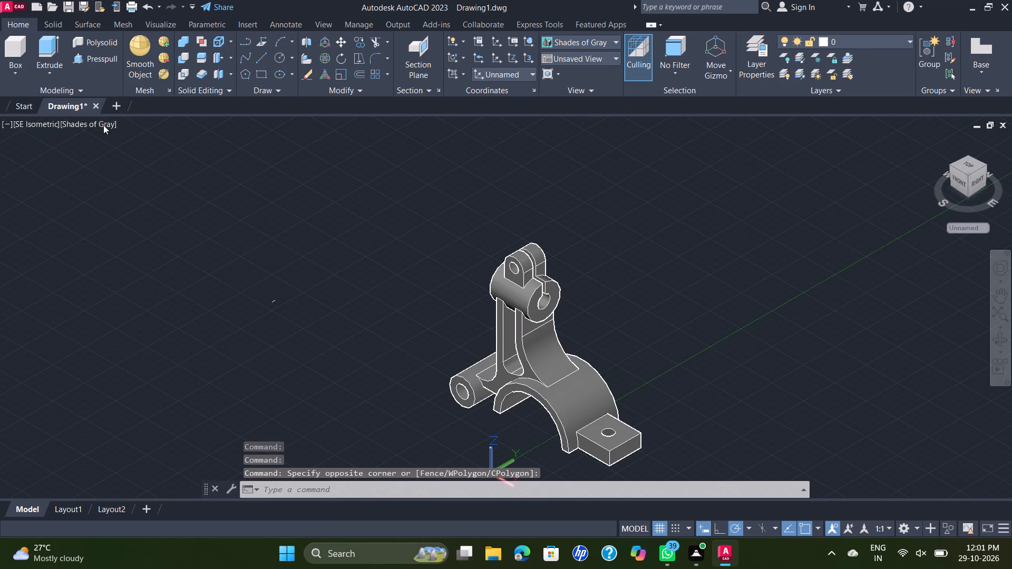
# Change the visual style to Realistic.
pyautogui.click(105, 127)
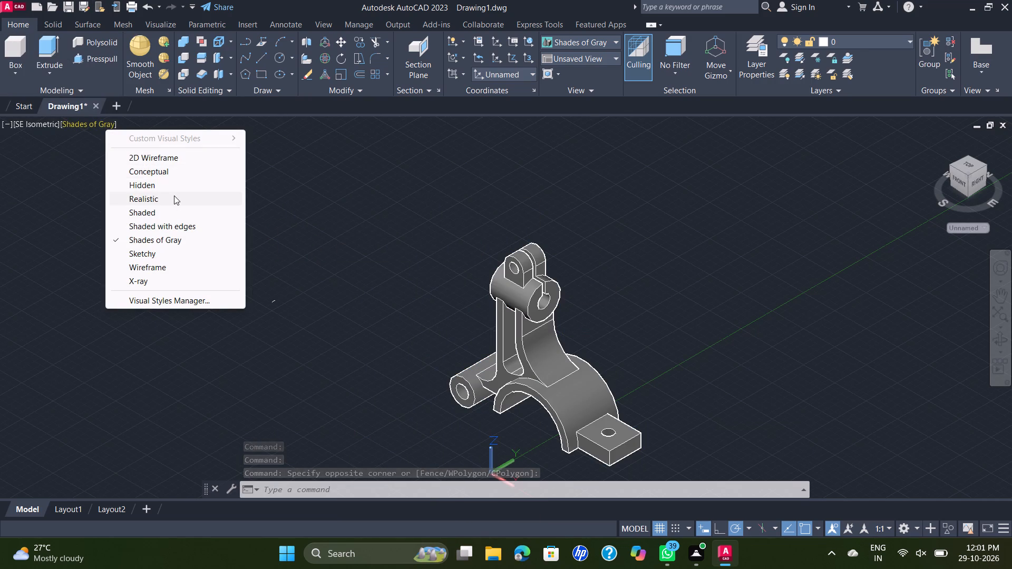
pyautogui.click(173, 195)
pyautogui.scroll(1, 600, 319)
pyautogui.moveTo(600, 319); pyautogui.dragTo(550, 249, button='middle')
pyautogui.scroll(1, 558, 270)
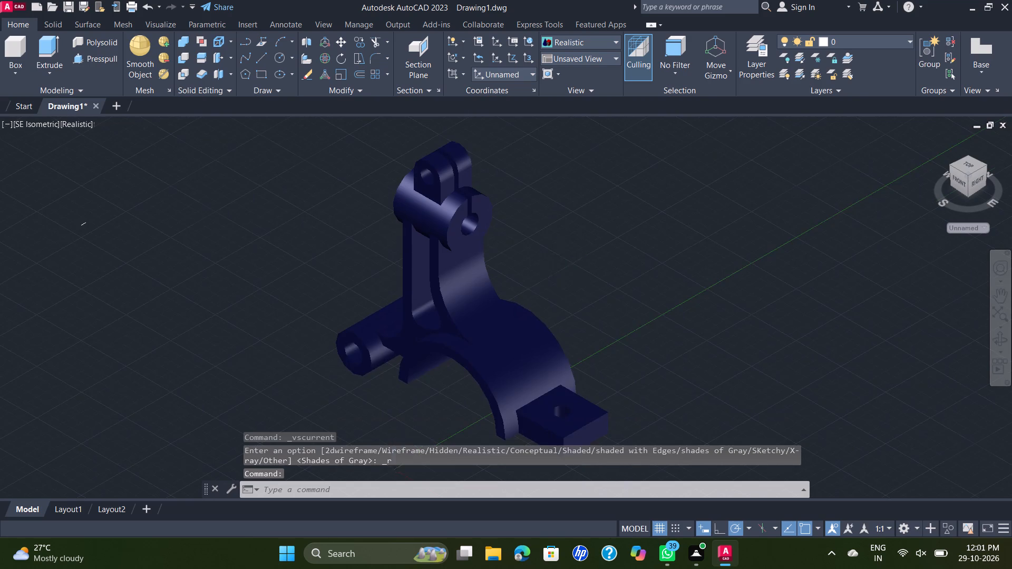
pyautogui.moveTo(588, 276); pyautogui.dragTo(647, 237, button='middle')
pyautogui.scroll(-1, 652, 239)
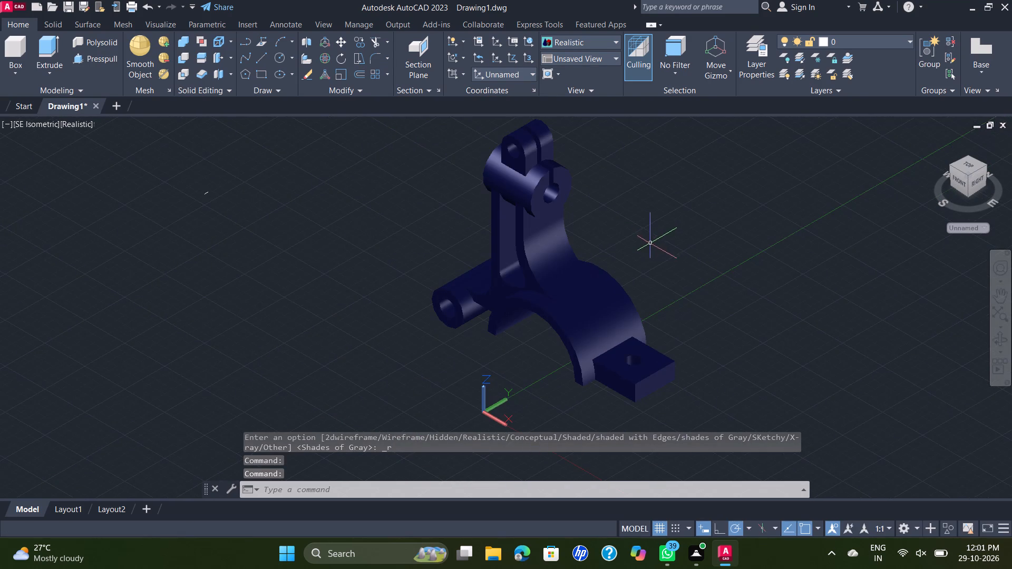
# Presspull the front ring-shaped end face of the lower hollow cylinder by -2.5.
pyautogui.moveTo(649, 245); pyautogui.dragTo(662, 274, button='middle')
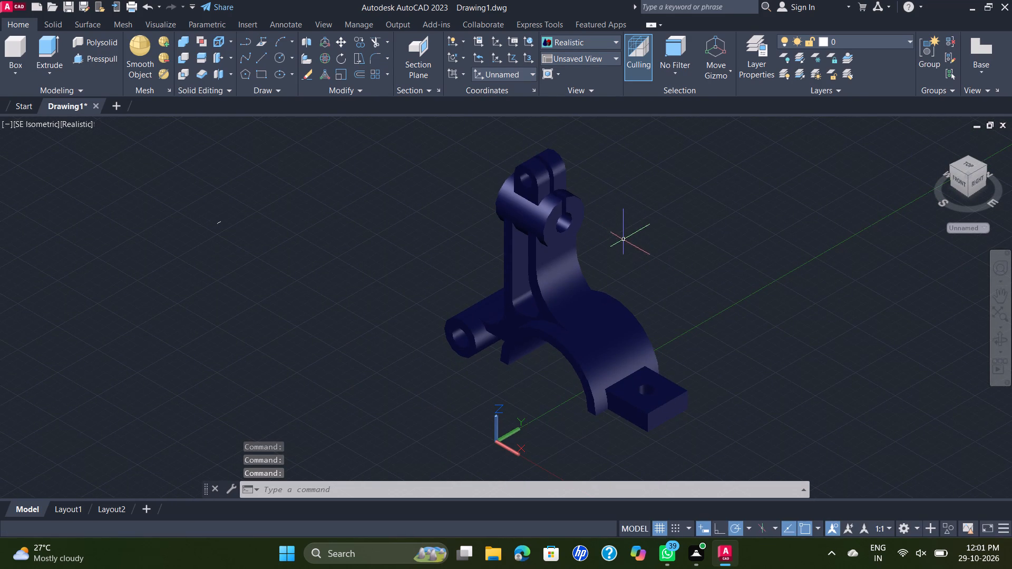
pyautogui.moveTo(754, 219); pyautogui.dragTo(737, 242, button='middle')
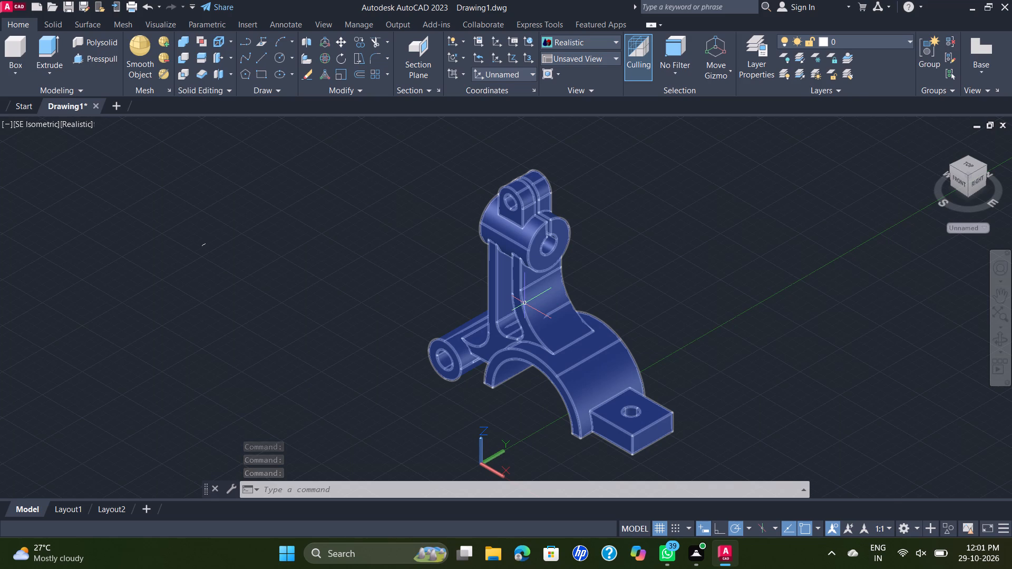
pyautogui.scroll(1, 519, 305)
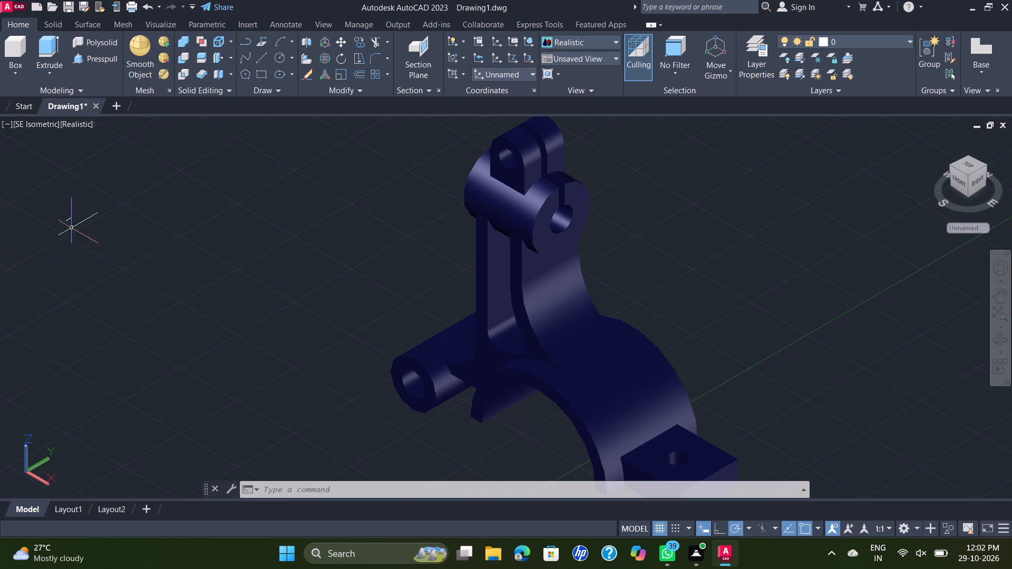
pyautogui.click(83, 60)
pyautogui.scroll(2, 434, 397)
pyautogui.click(429, 386)
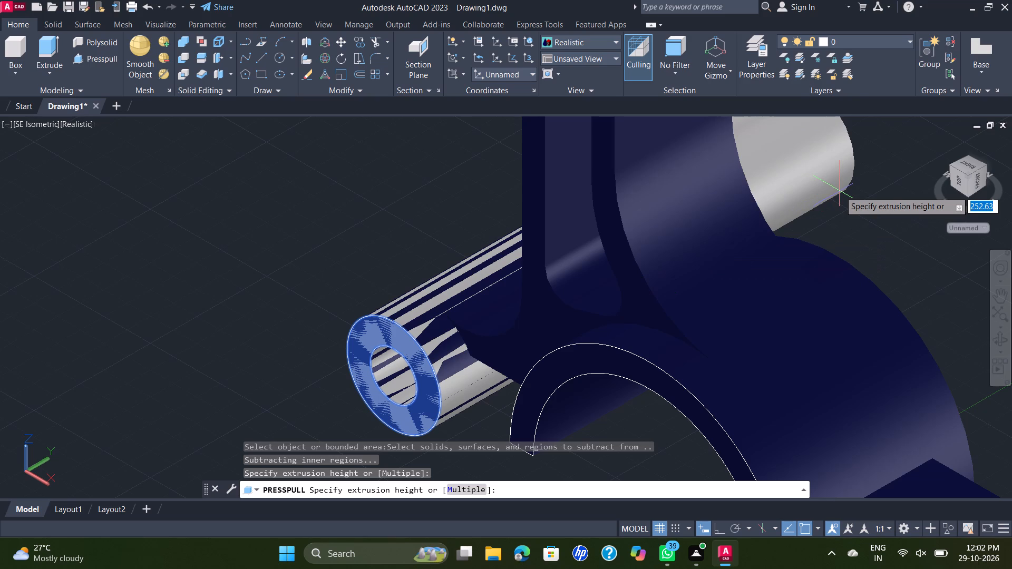
pyautogui.press('-')
pyautogui.write('2.5')
pyautogui.press('Return')
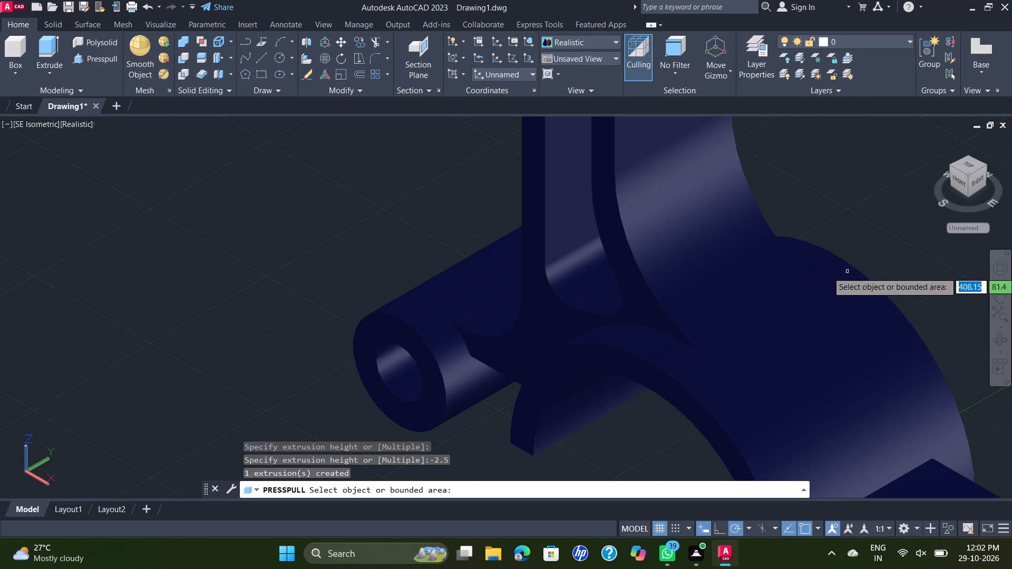
# Presspull the opposite, rear ring-shaped end face of the lower hollow cylinder by -2.5.
pyautogui.keyDown('shift'); pyautogui.moveTo(848, 272); pyautogui.dragTo(775, 295, button='middle'); pyautogui.keyUp('shift')
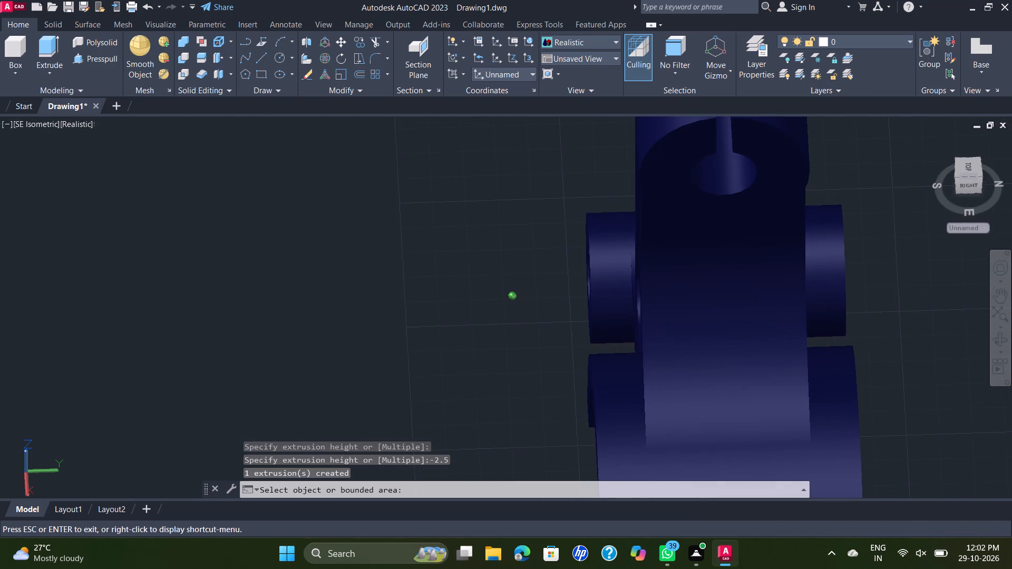
pyautogui.keyDown('shift'); pyautogui.moveTo(775, 295); pyautogui.dragTo(794, 301, button='middle'); pyautogui.keyUp('shift')
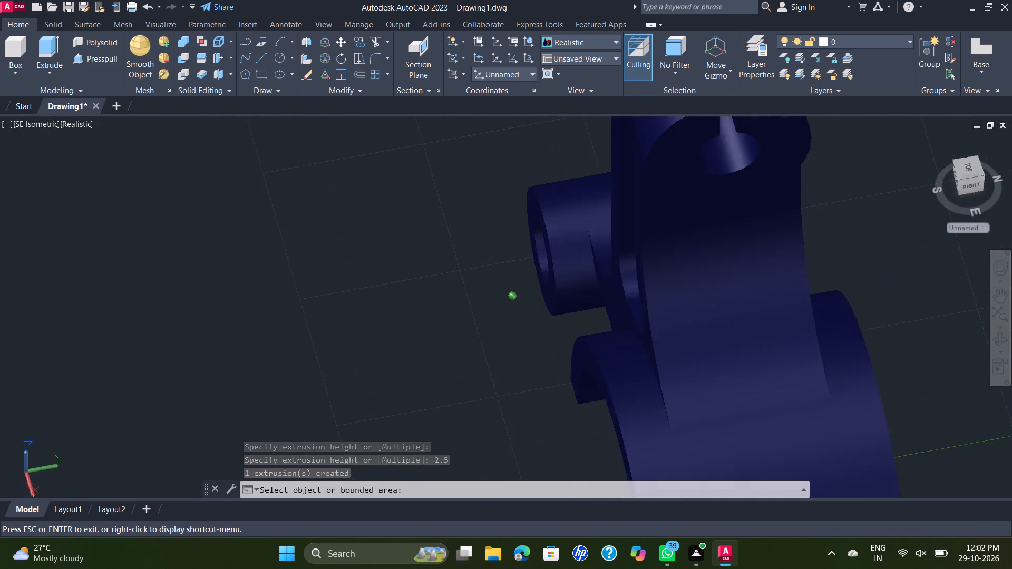
pyautogui.keyDown('shift'); pyautogui.moveTo(794, 301); pyautogui.dragTo(988, 283, button='middle'); pyautogui.keyUp('shift')
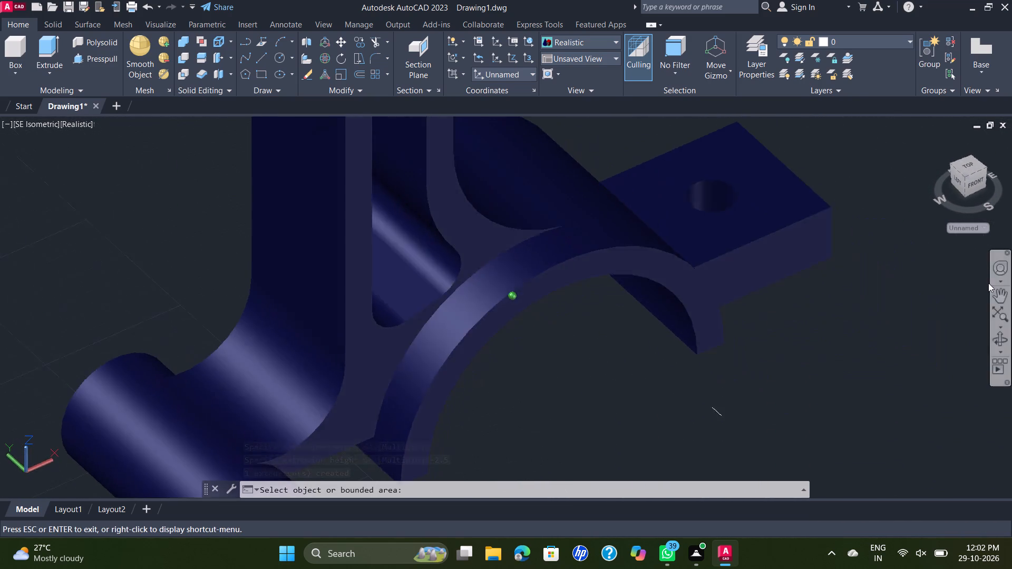
pyautogui.keyDown('shift'); pyautogui.moveTo(988, 283); pyautogui.dragTo(971, 320, button='middle'); pyautogui.keyUp('shift')
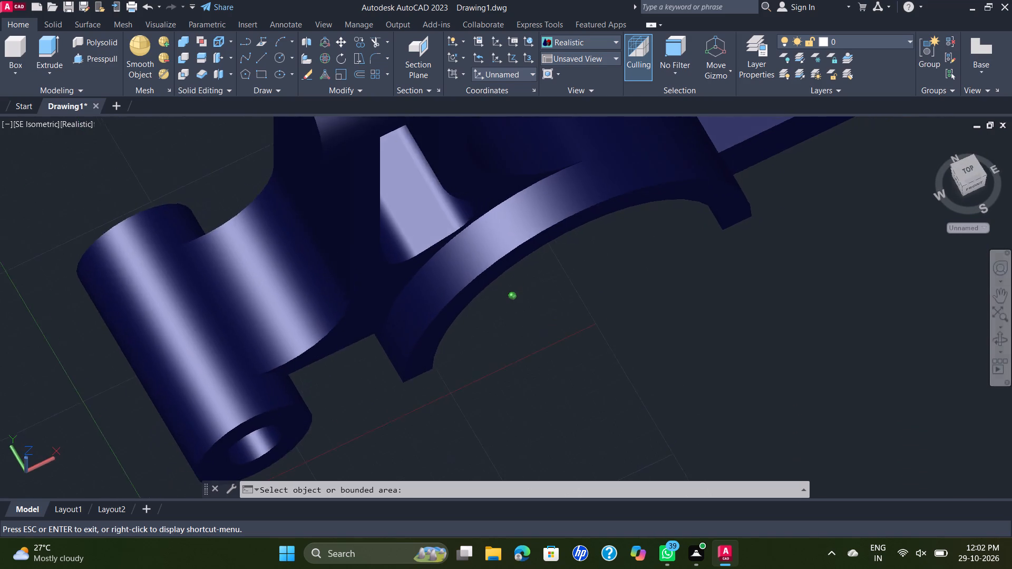
pyautogui.keyDown('shift'); pyautogui.moveTo(971, 320); pyautogui.dragTo(927, 297, button='middle'); pyautogui.keyUp('shift')
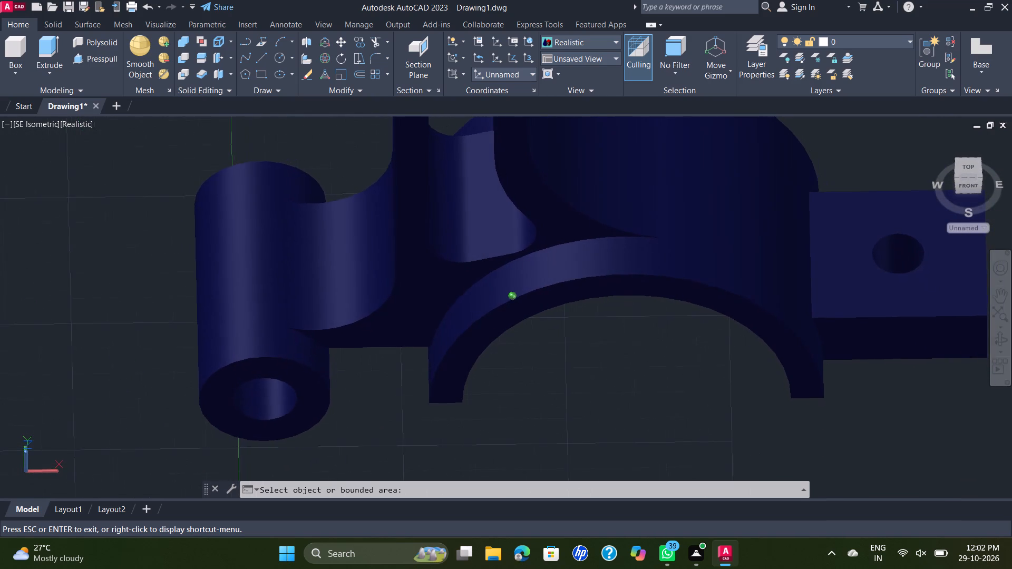
pyautogui.keyDown('shift'); pyautogui.moveTo(927, 297); pyautogui.dragTo(929, 297, button='middle'); pyautogui.keyUp('shift')
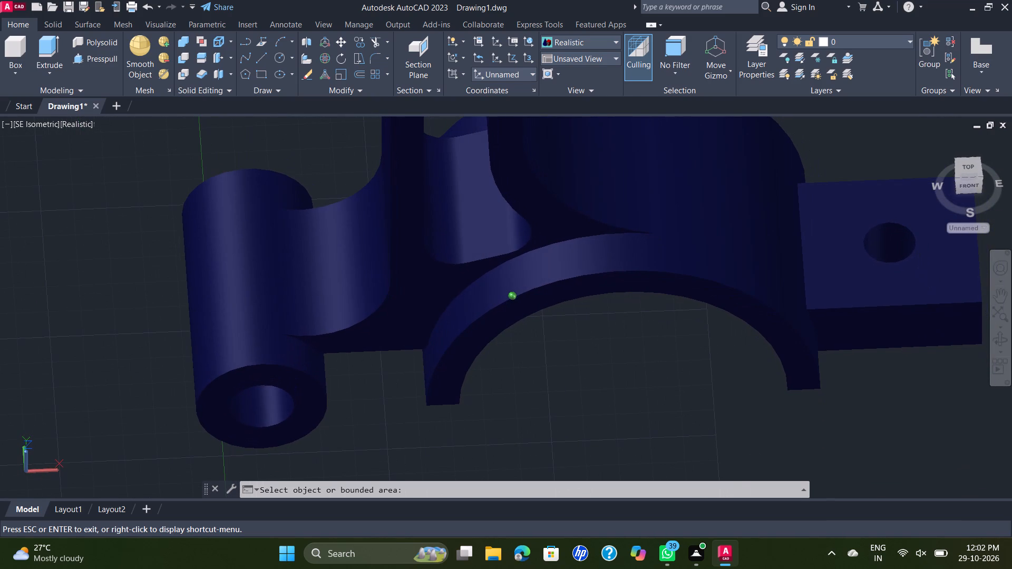
pyautogui.keyDown('shift'); pyautogui.moveTo(929, 297); pyautogui.dragTo(930, 297, button='middle'); pyautogui.keyUp('shift')
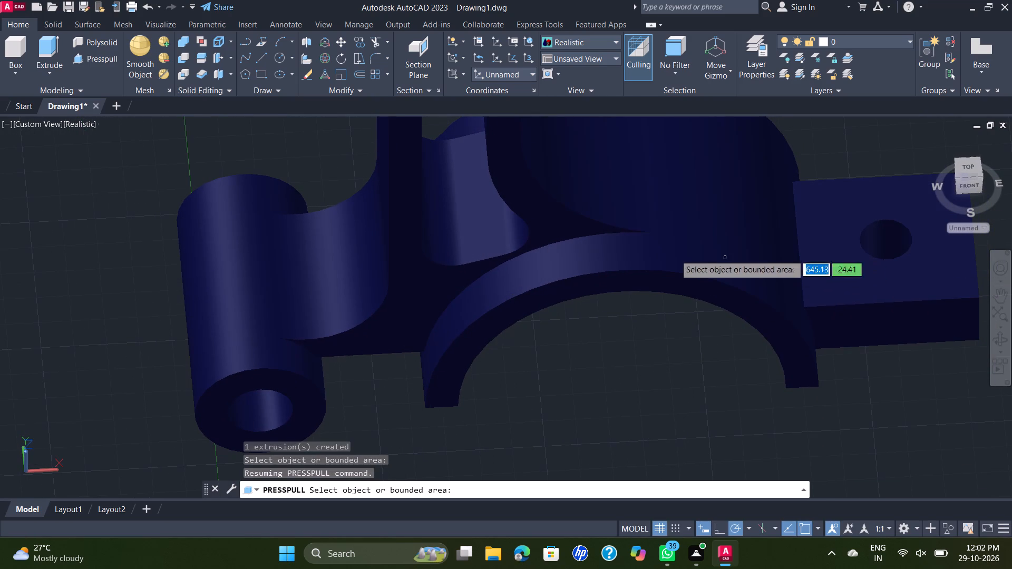
pyautogui.keyDown('shift'); pyautogui.moveTo(305, 191); pyautogui.dragTo(473, 198, button='middle'); pyautogui.keyUp('shift')
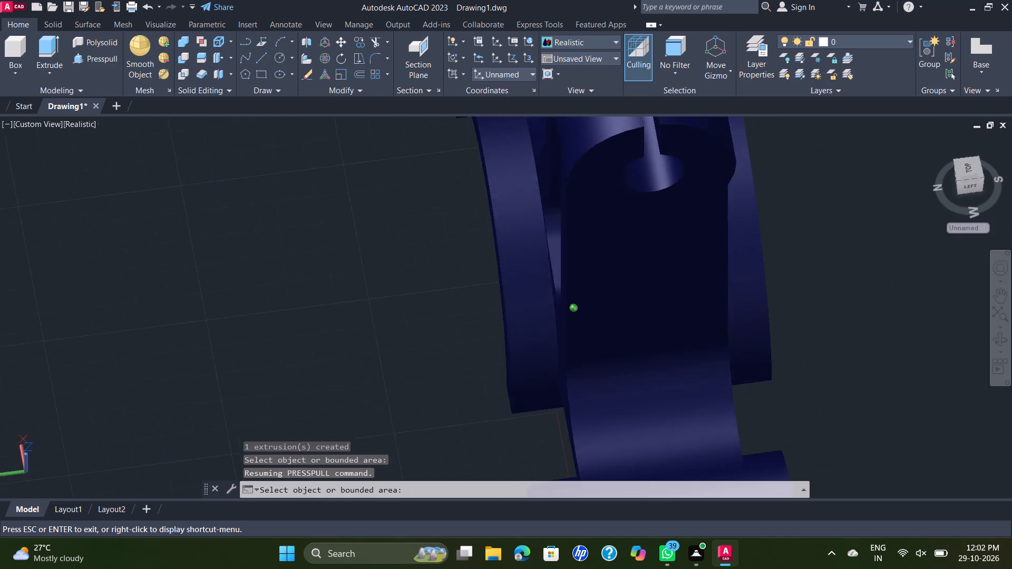
pyautogui.keyDown('shift'); pyautogui.moveTo(473, 198); pyautogui.dragTo(531, 163, button='middle'); pyautogui.keyUp('shift')
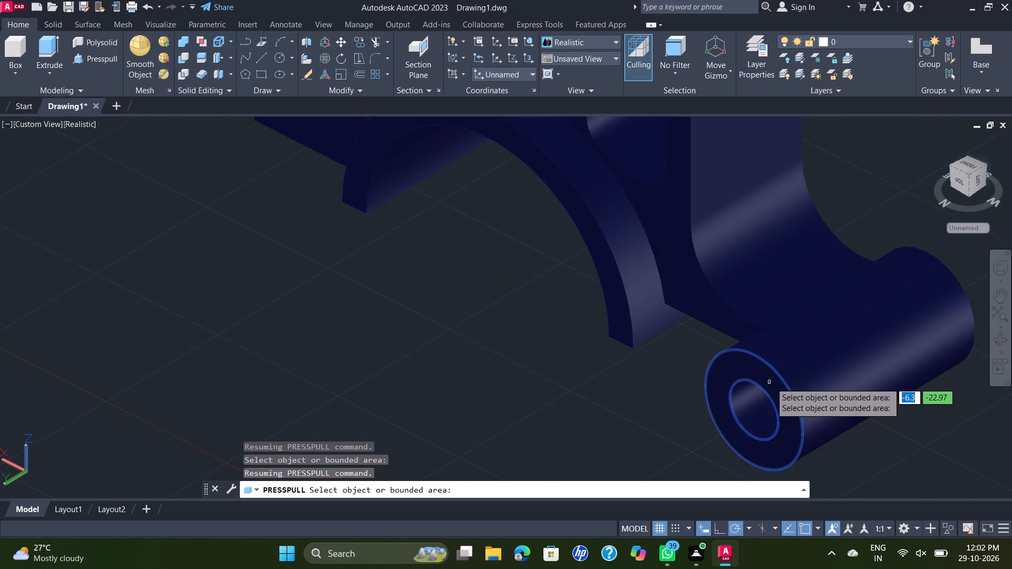
pyautogui.click(771, 382)
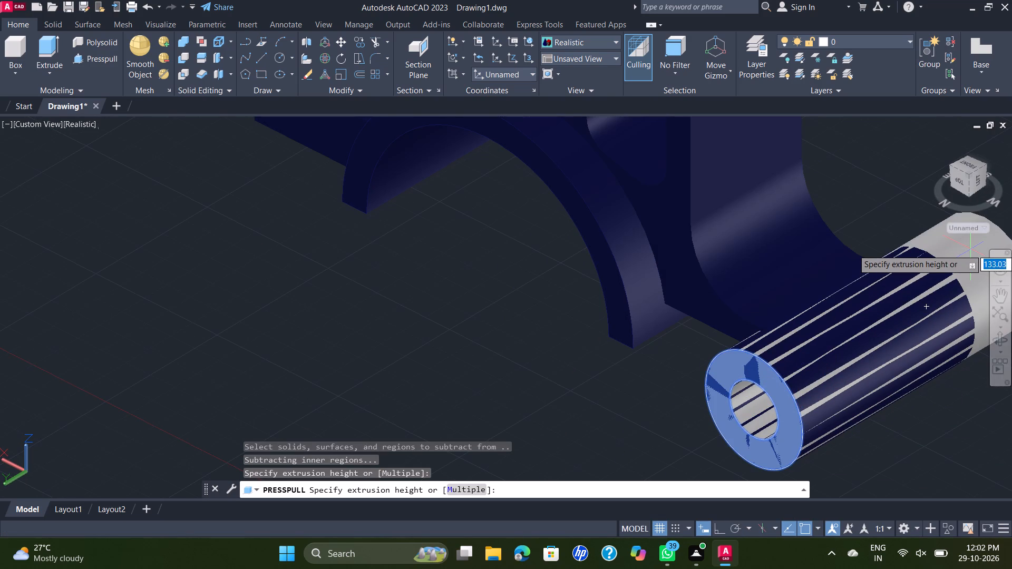
pyautogui.write('-2.5')
pyautogui.press('Return')
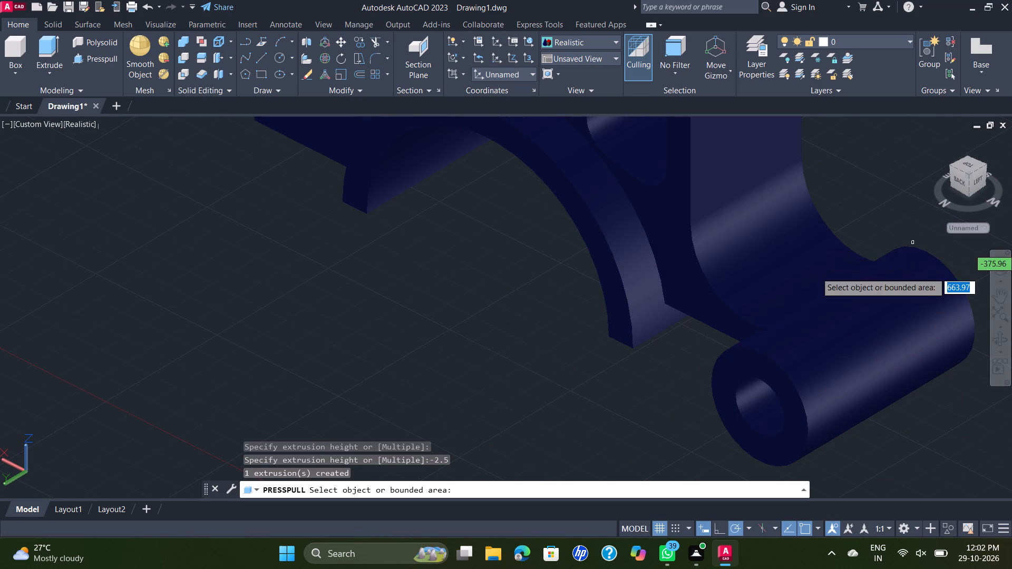
pyautogui.press('Escape')
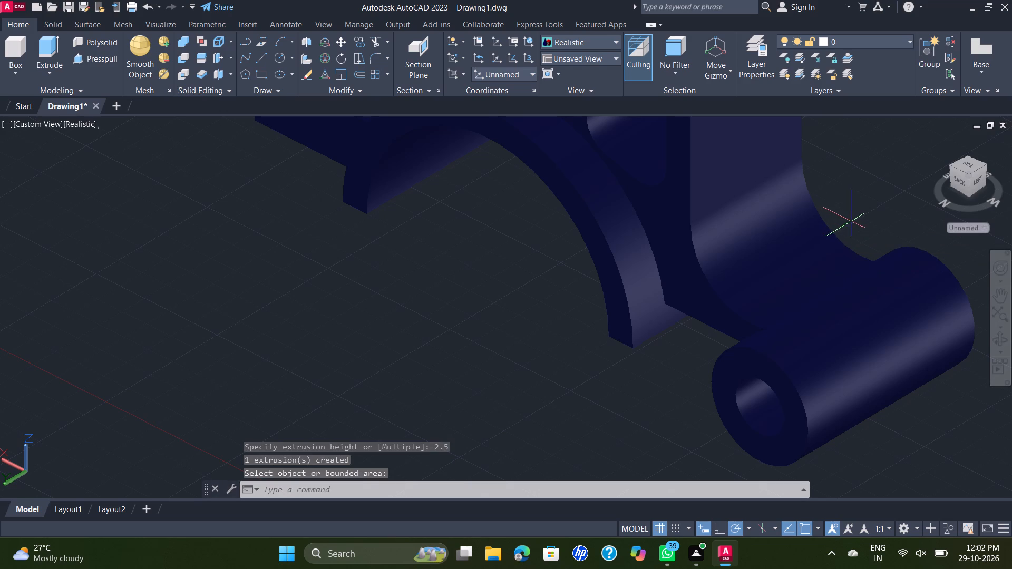
# Set the model view back to SE Isometric, with the whole part in view.
pyautogui.keyDown('shift'); pyautogui.moveTo(852, 218); pyautogui.dragTo(670, 204, button='middle'); pyautogui.keyUp('shift')
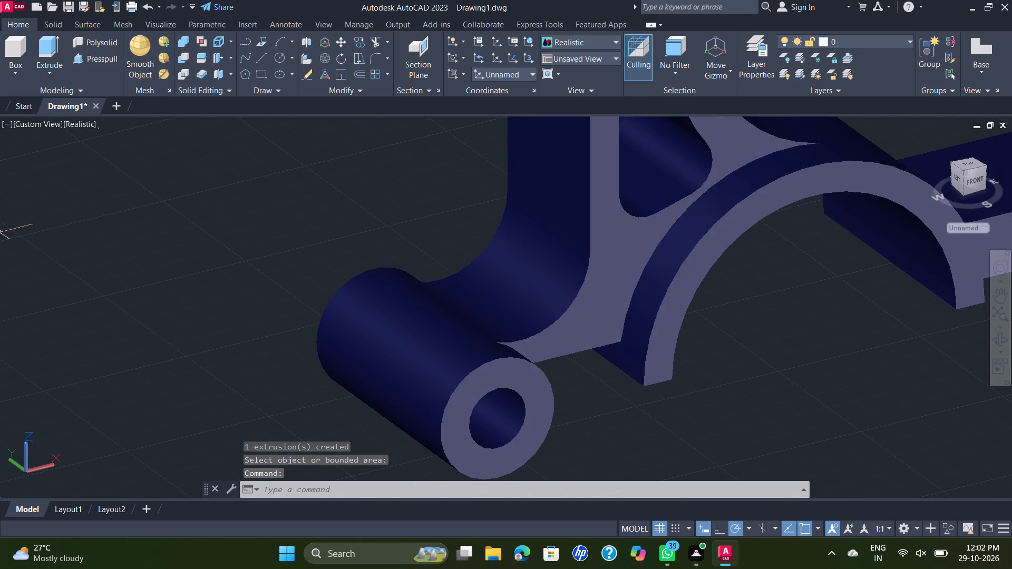
pyautogui.click(28, 124)
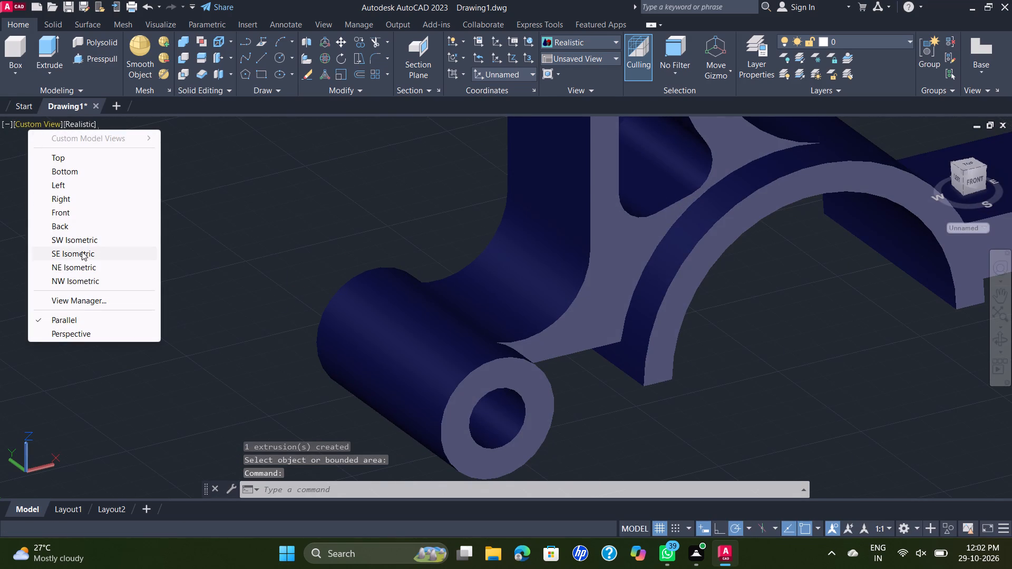
pyautogui.click(82, 251)
pyautogui.scroll(1, 579, 245)
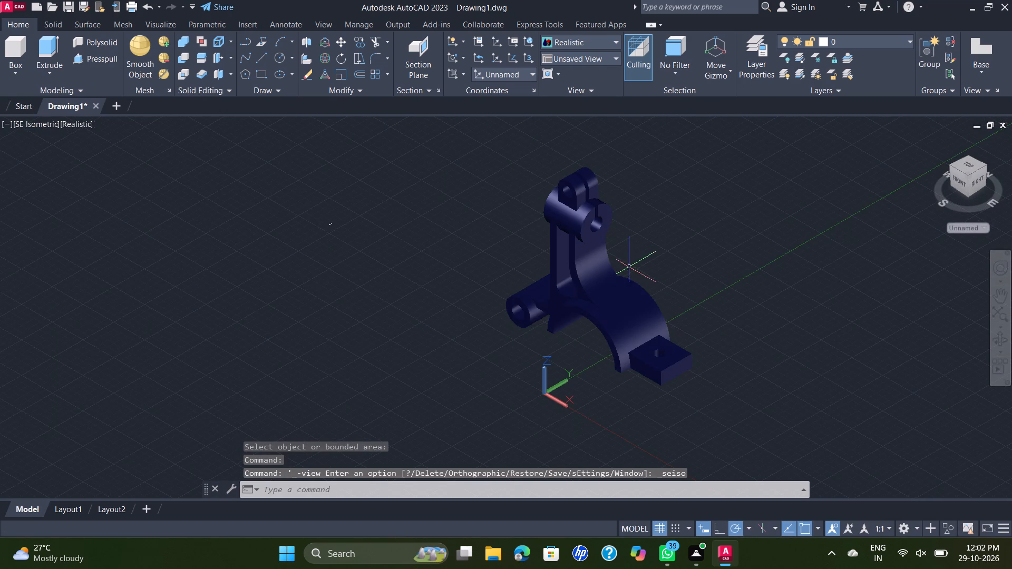
pyautogui.scroll(1, 612, 219)
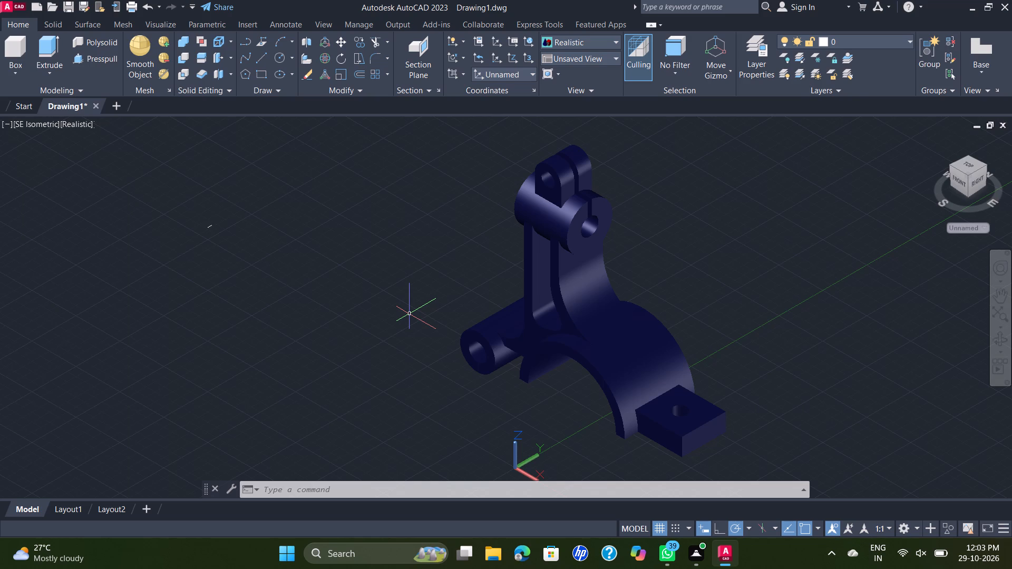
# Save the drawing in the Documents folder under the file name D 1.
pyautogui.hotkey('ctrl', 's')
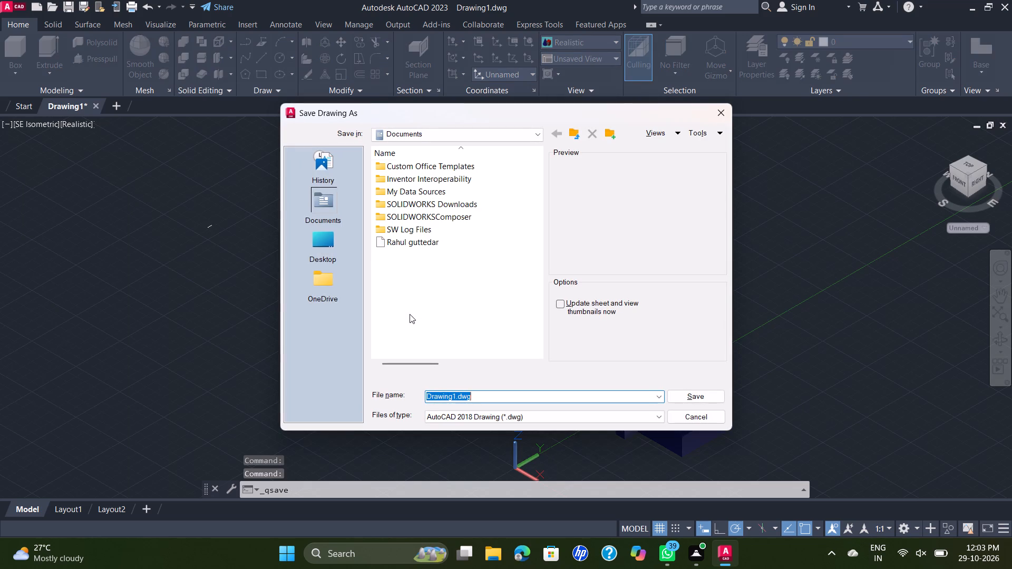
pyautogui.write('D')
pyautogui.press('space')
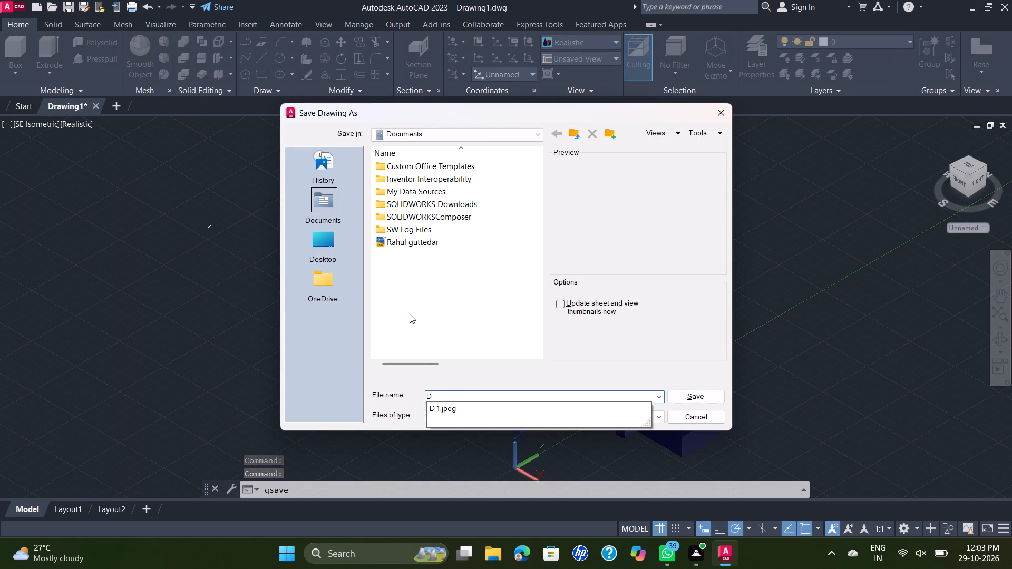
pyautogui.press('1')
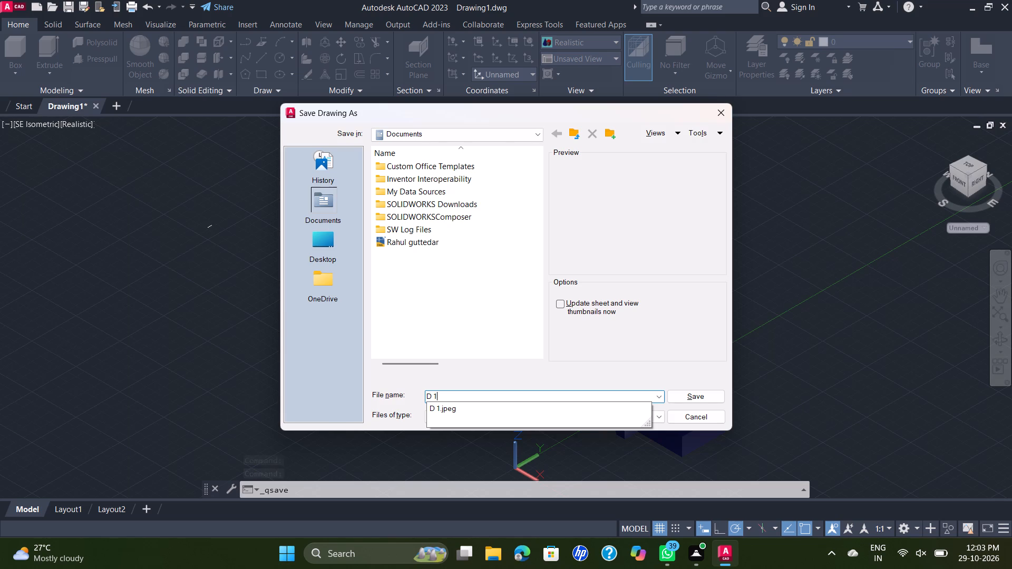
pyautogui.press('Return')
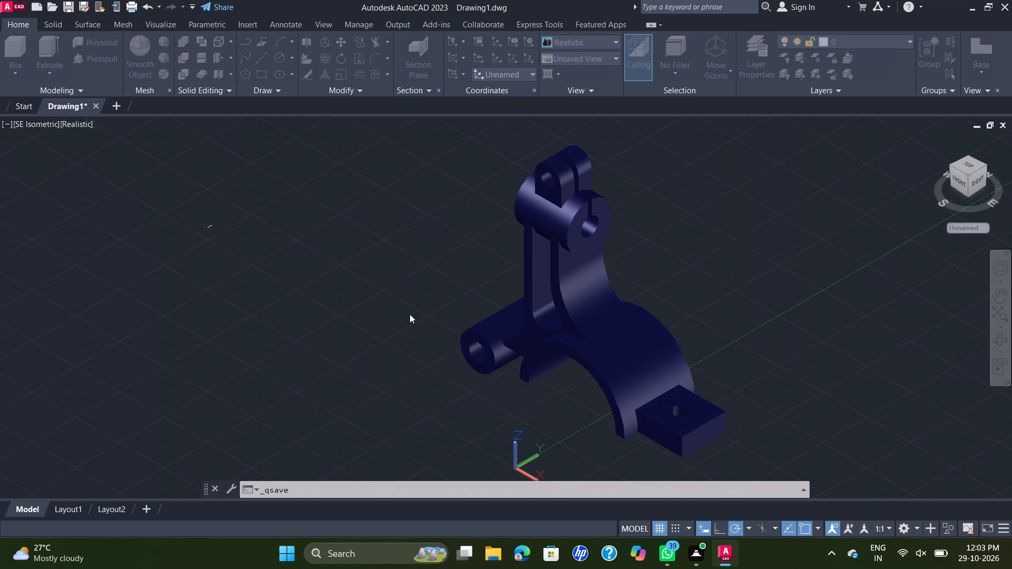
# Set up a plot with the DWG To PDF.pc3 plotter, landscape orientation and a window plot area framing the whole part.
pyautogui.scroll(-1, 505, 252)
pyautogui.scroll(1, 505, 253)
pyautogui.moveTo(499, 263); pyautogui.dragTo(495, 272, button='middle')
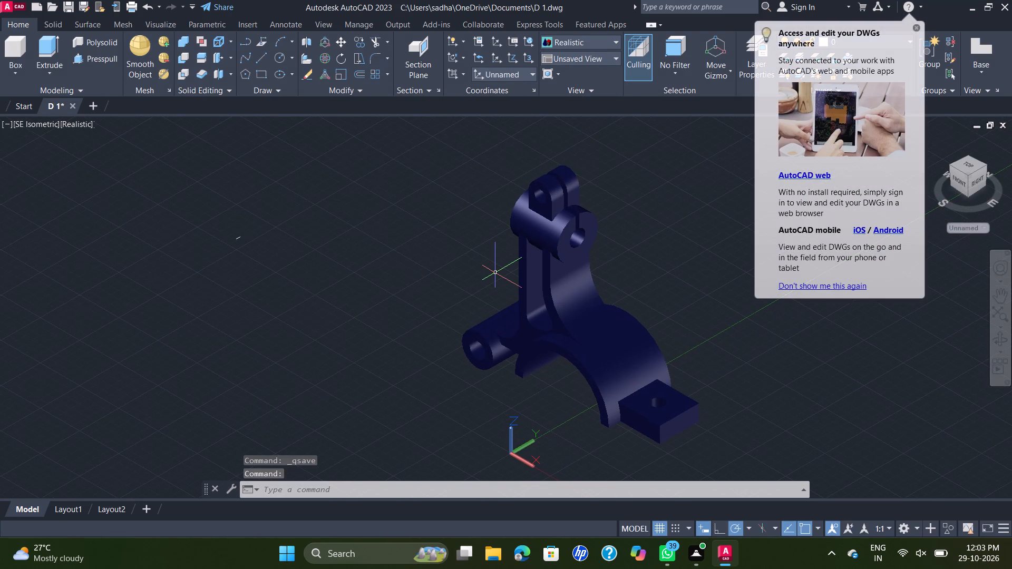
pyautogui.write('PLO')
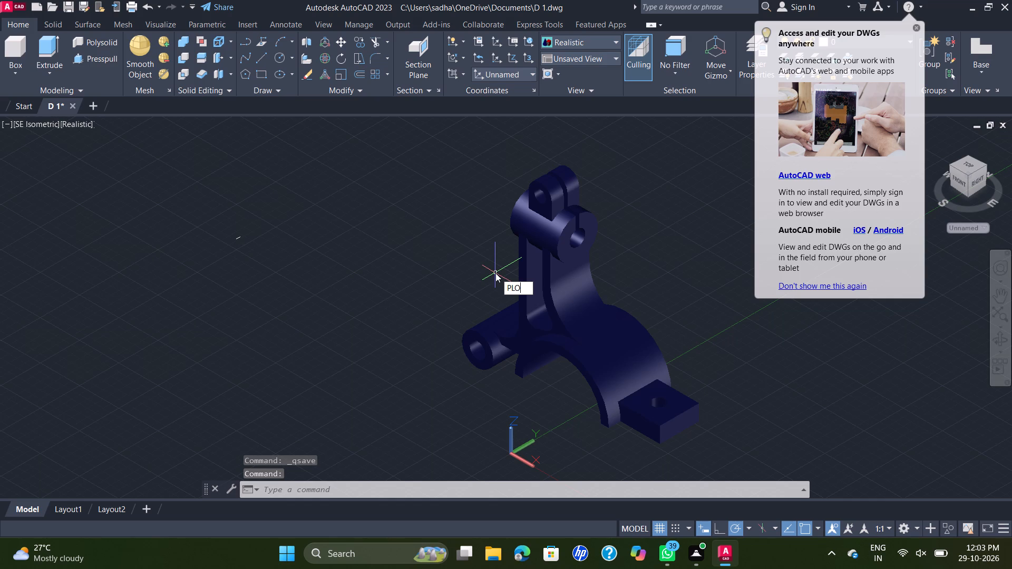
pyautogui.press('t')
pyautogui.press('Return')
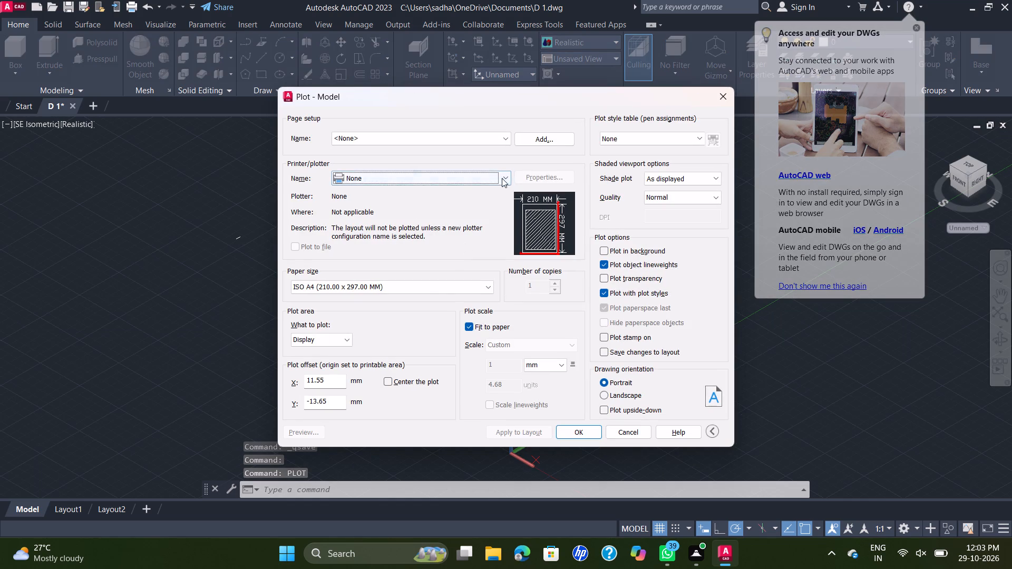
pyautogui.click(502, 178)
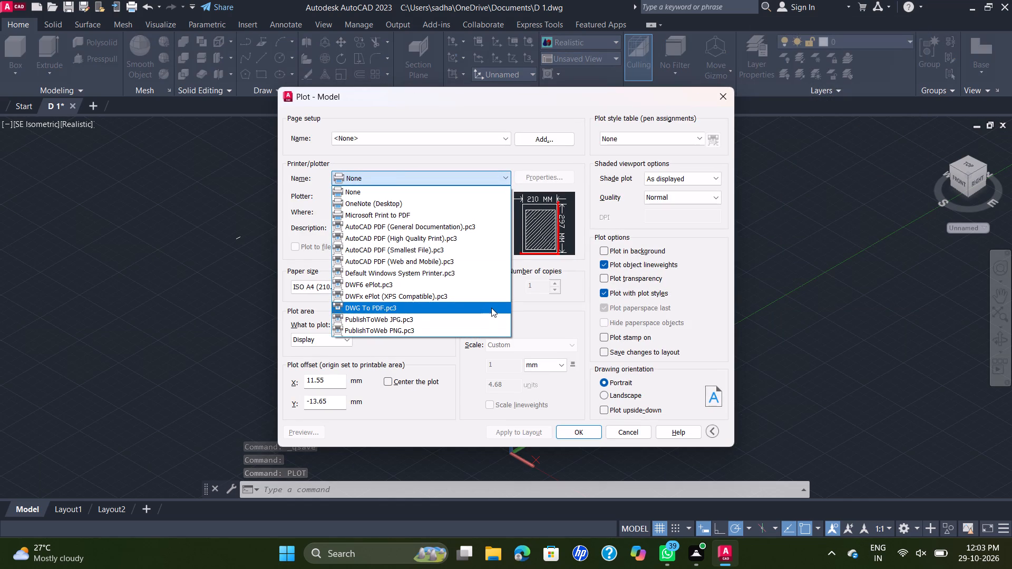
pyautogui.click(491, 308)
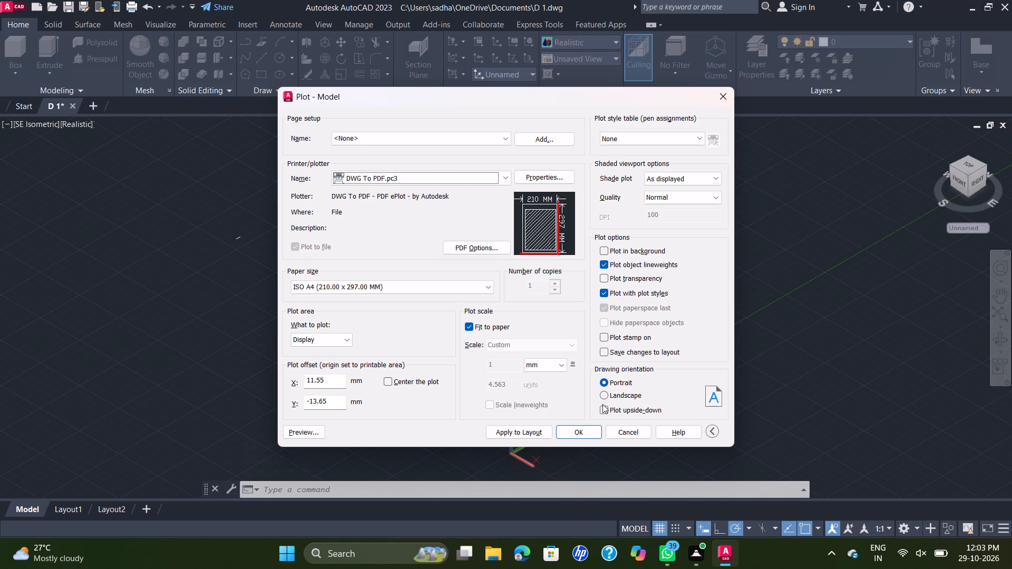
pyautogui.click(601, 399)
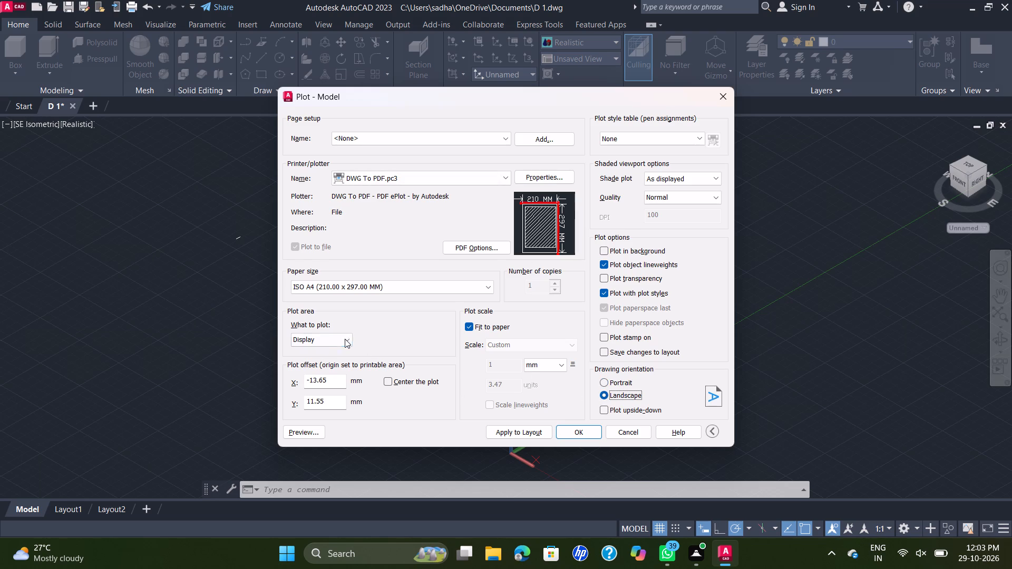
pyautogui.click(345, 339)
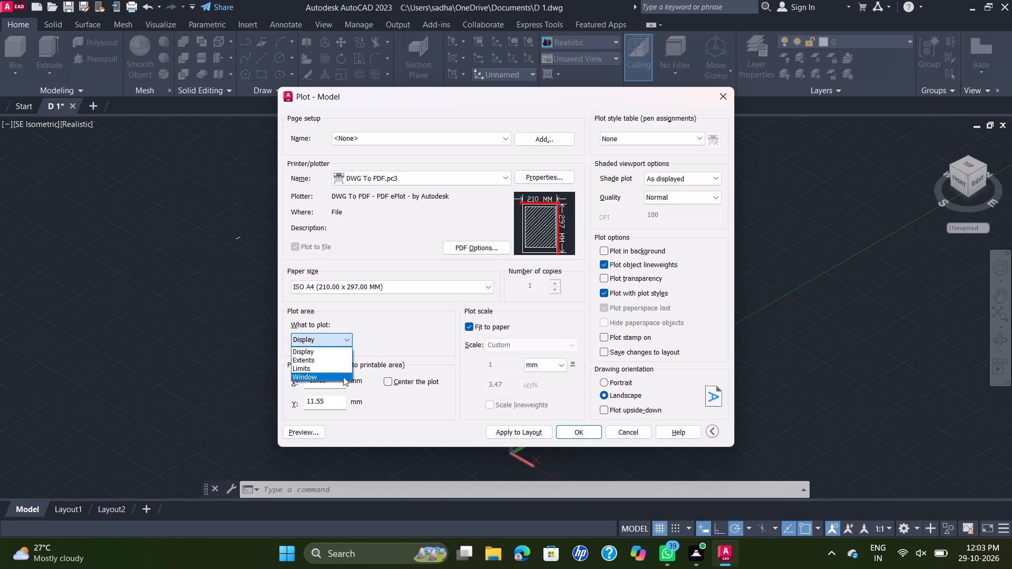
pyautogui.click(343, 377)
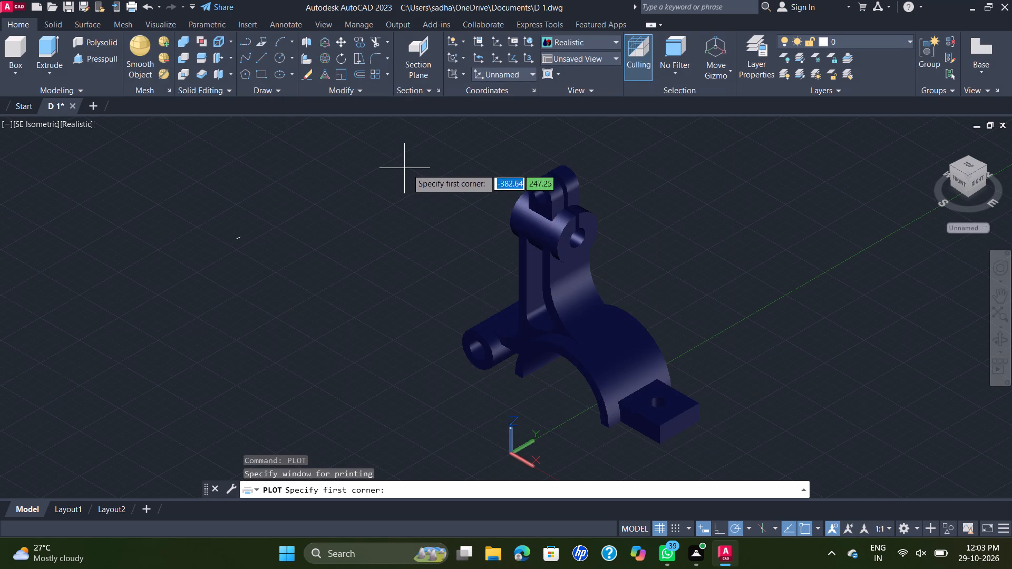
pyautogui.click(395, 142)
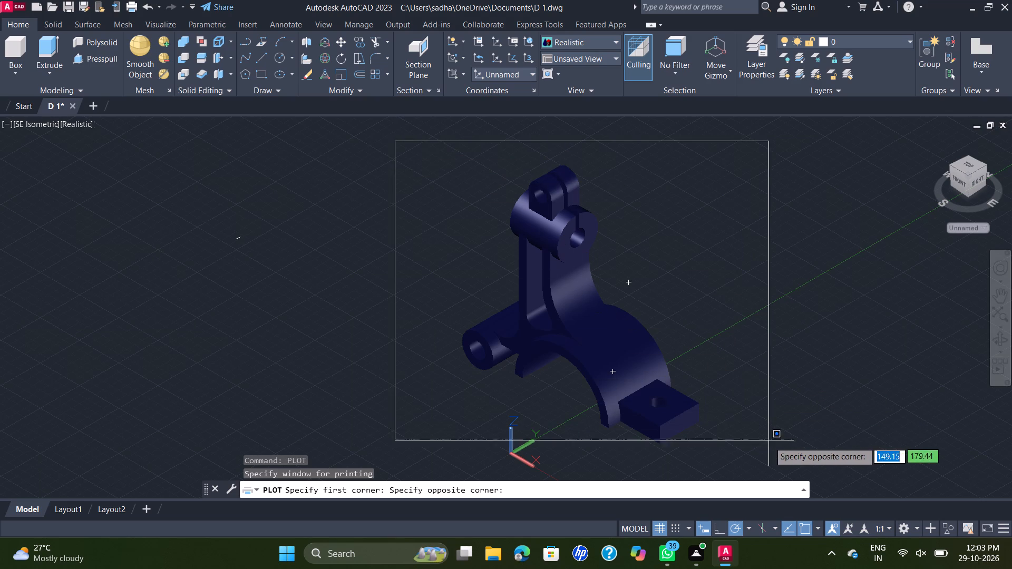
pyautogui.click(774, 454)
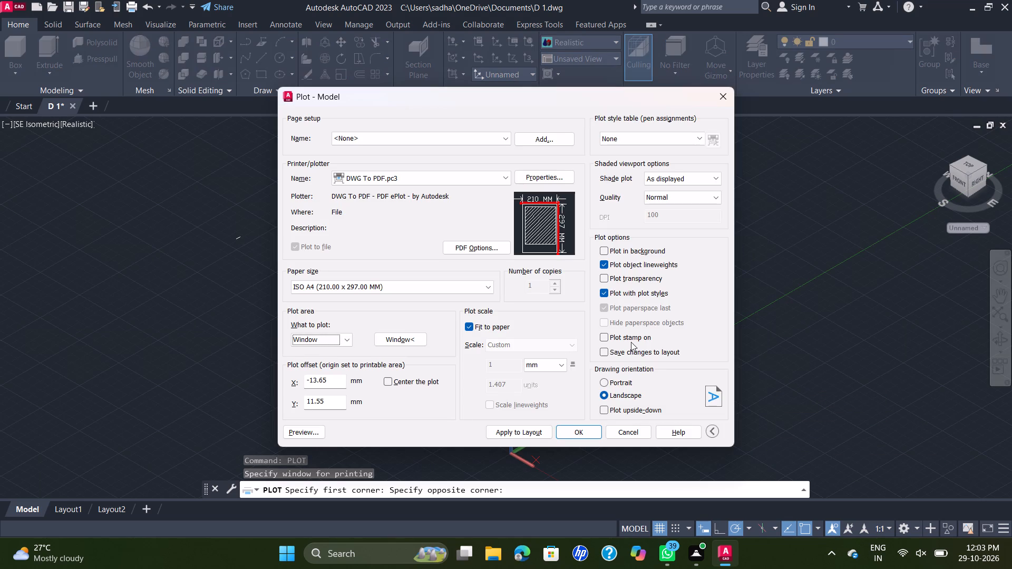
# Plot the part to a PDF file in the Documents folder and close the PDF that opens.
pyautogui.click(571, 433)
pyautogui.click(691, 401)
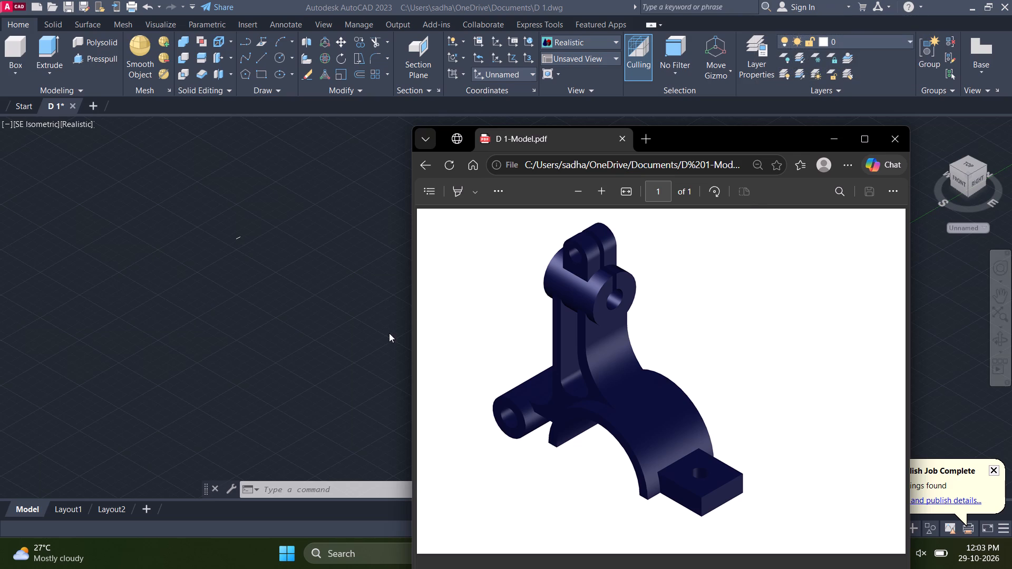
pyautogui.click(895, 135)
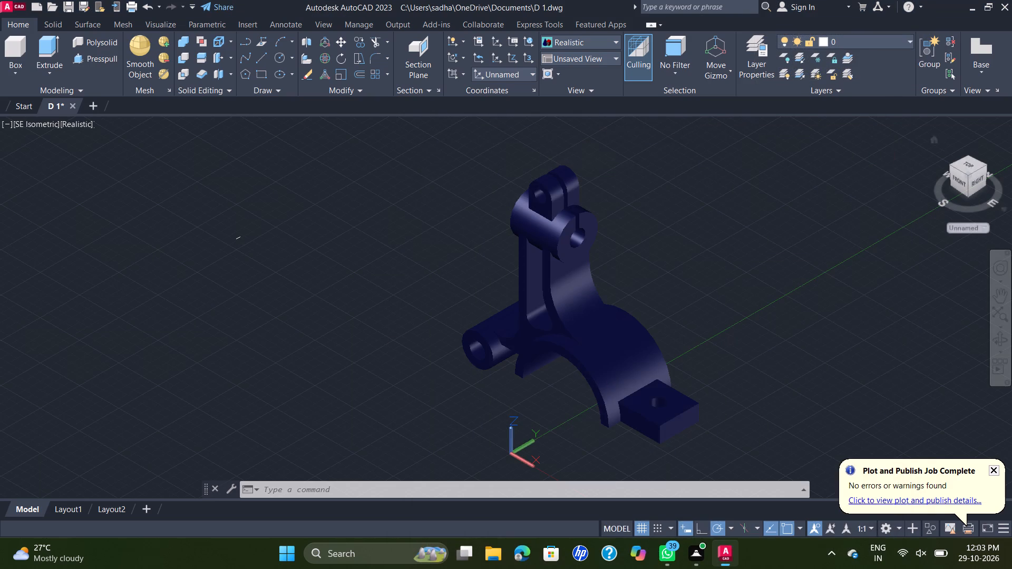